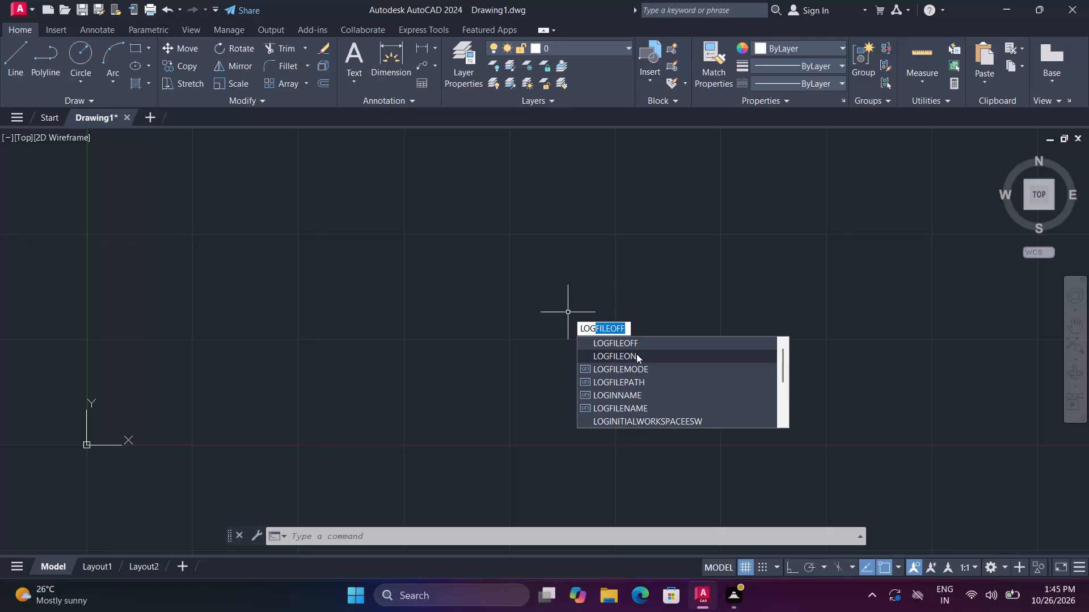
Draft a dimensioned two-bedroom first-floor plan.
Set the drawing's length units to Engineering with 0'-0" precision.
left_click(636, 352)
type("un")
key("space")
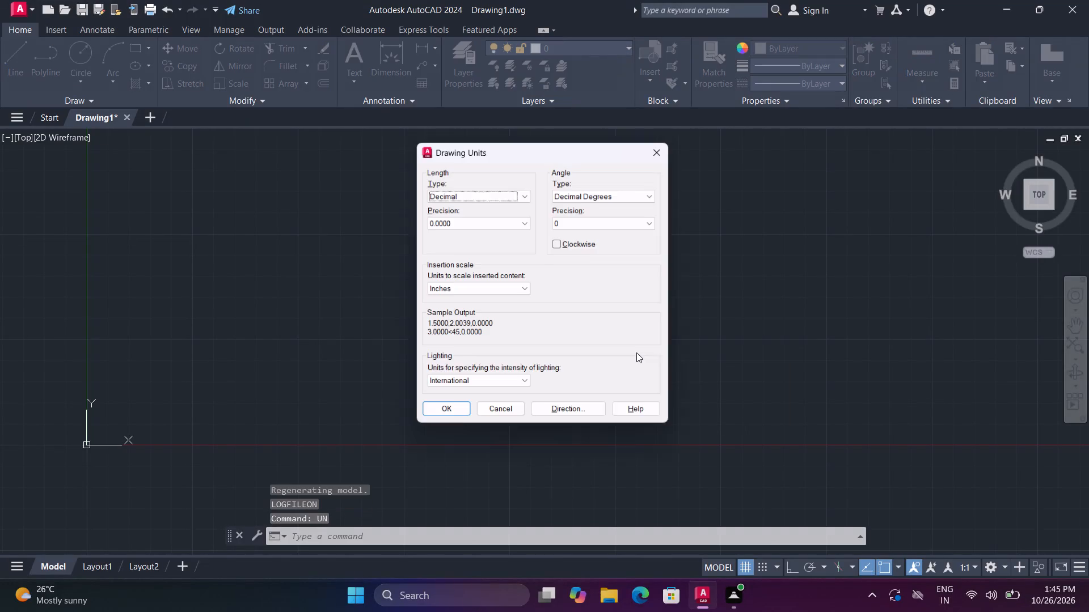
left_click(468, 198)
left_click(487, 225)
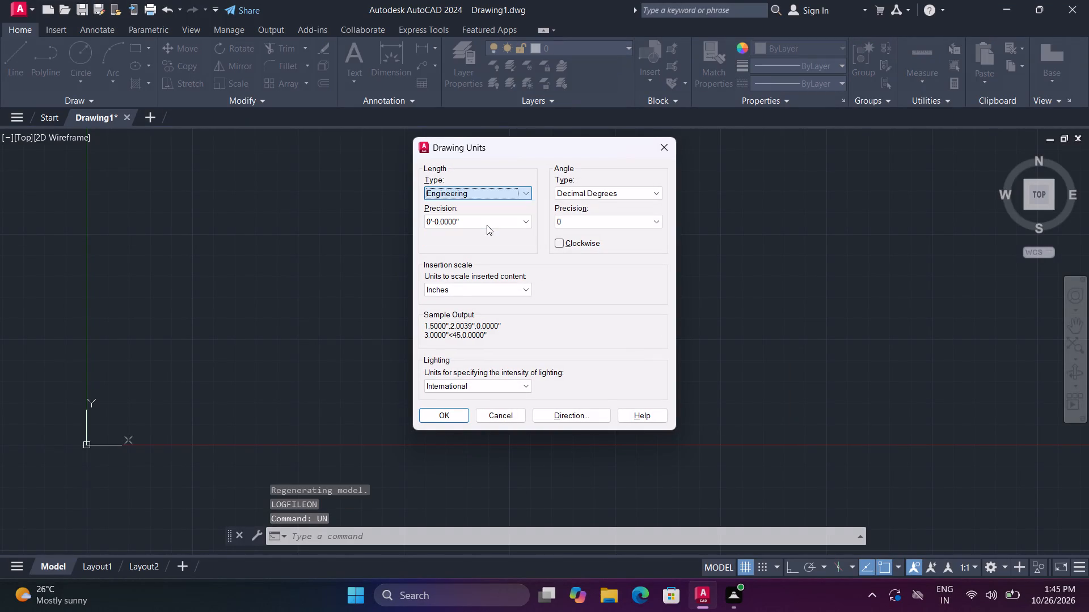
left_click(487, 223)
left_click(482, 231)
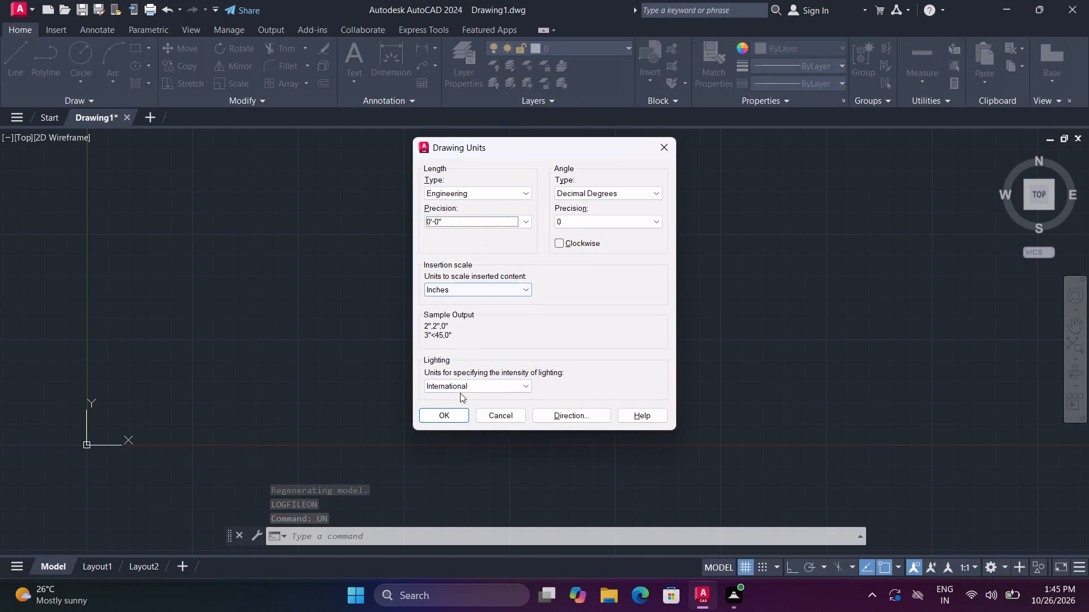
left_click(459, 415)
Modify the Standard dimension style's primary units to the Engineering format with 0'-0" precision.
key("d")
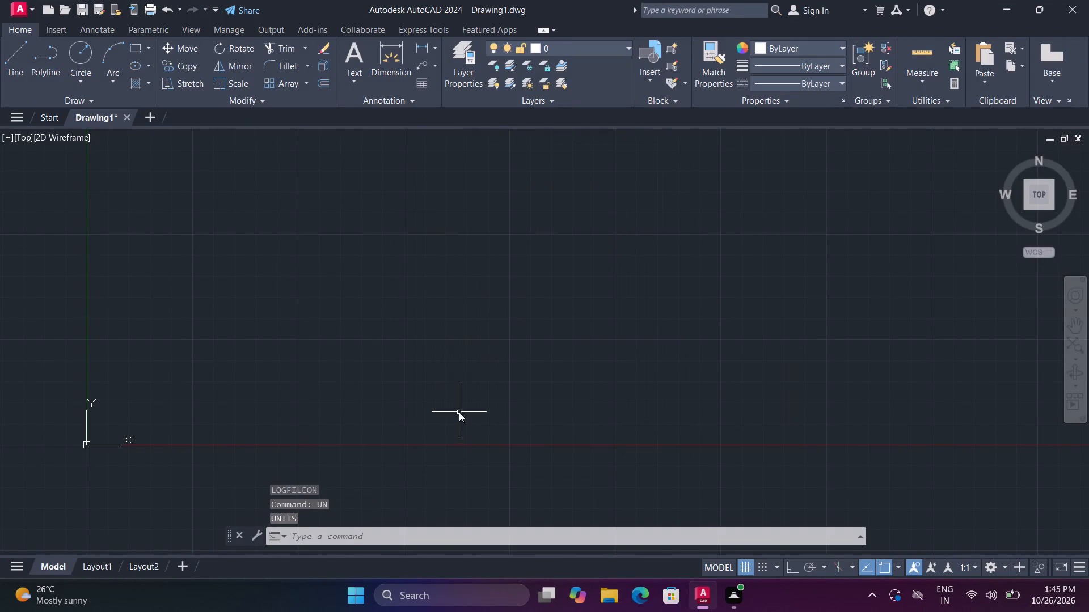
key("space")
left_click(690, 265)
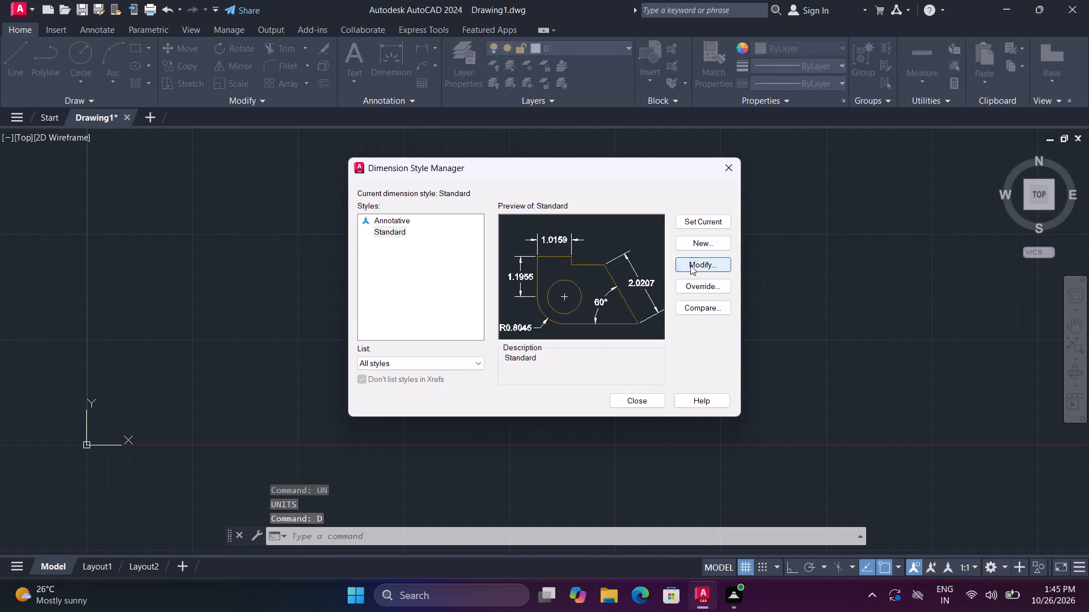
left_click(514, 137)
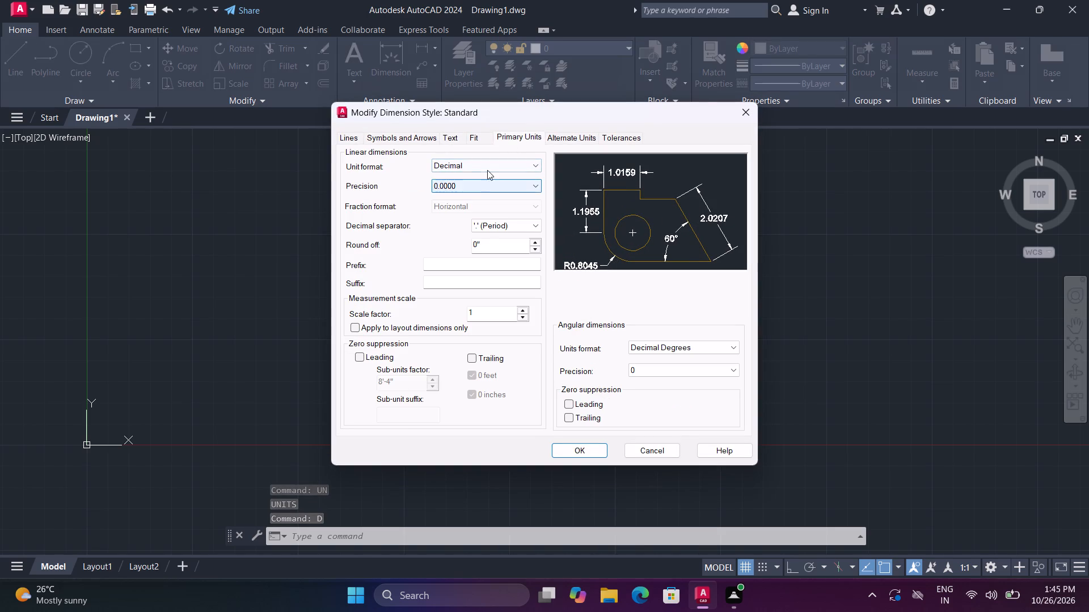
left_click(487, 168)
left_click(483, 198)
left_click(482, 195)
left_click(482, 190)
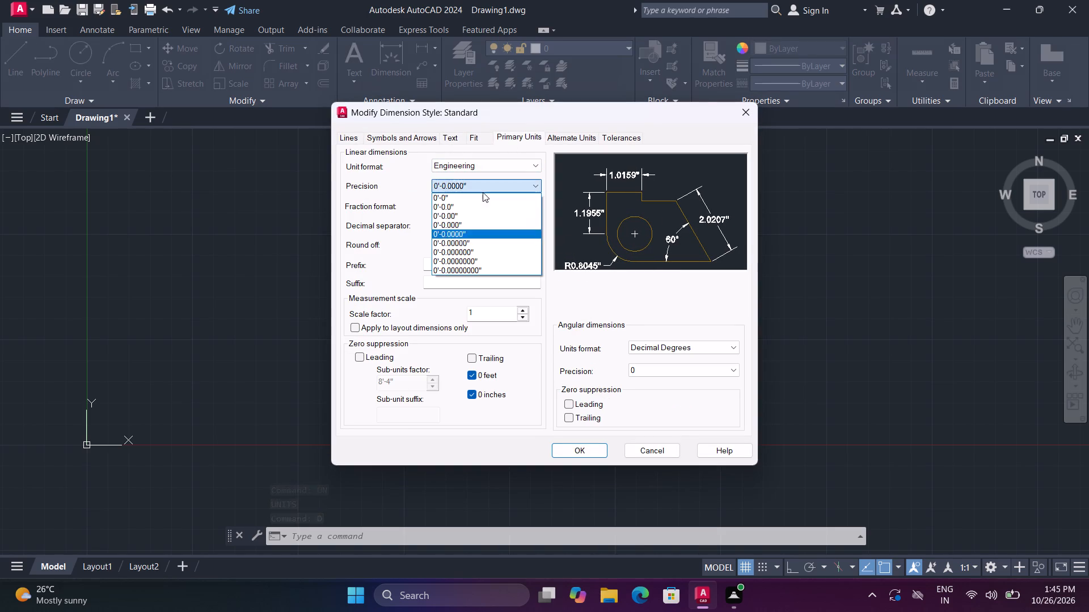
left_click(481, 195)
Set the Standard dimension style's text height and arrow size to 8 and make the style current.
left_click(455, 137)
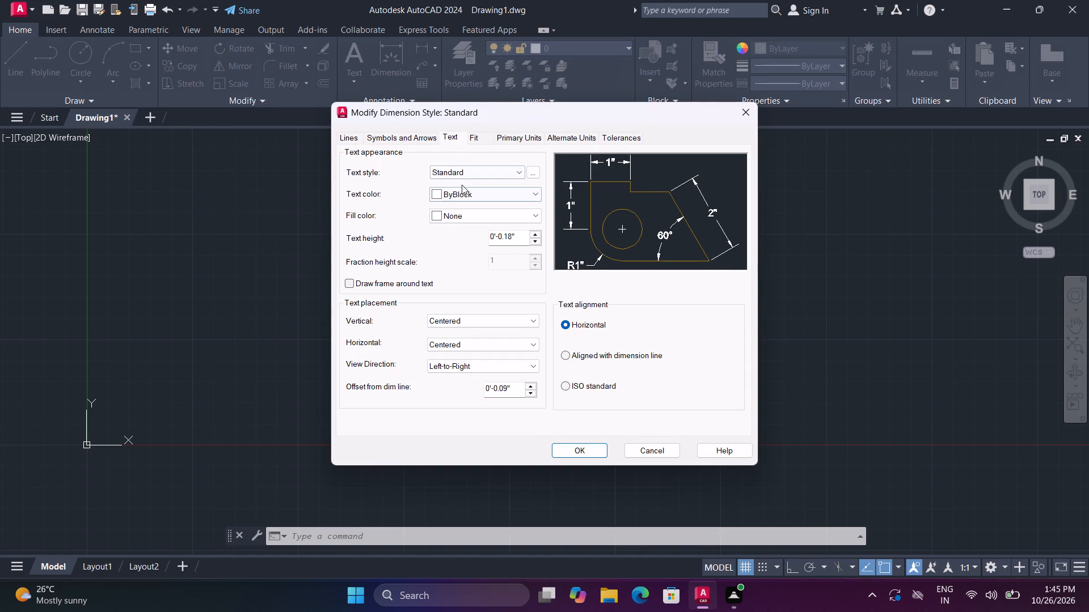
left_click_drag(518, 235, 414, 252)
key("8")
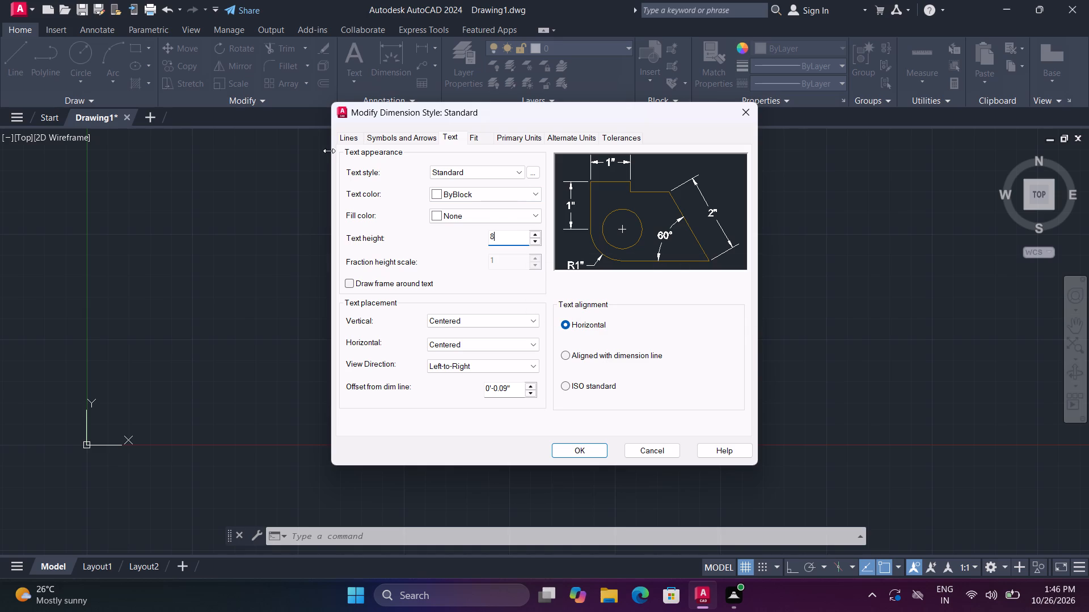
left_click(385, 143)
left_click_drag(383, 275, 272, 279)
key("8")
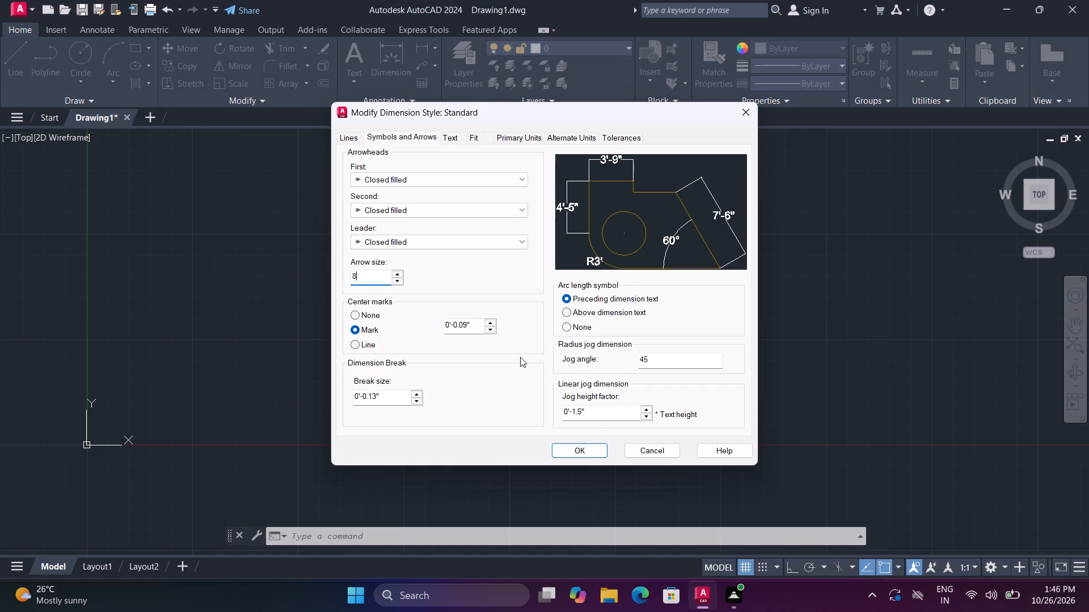
left_click(600, 450)
left_click(716, 226)
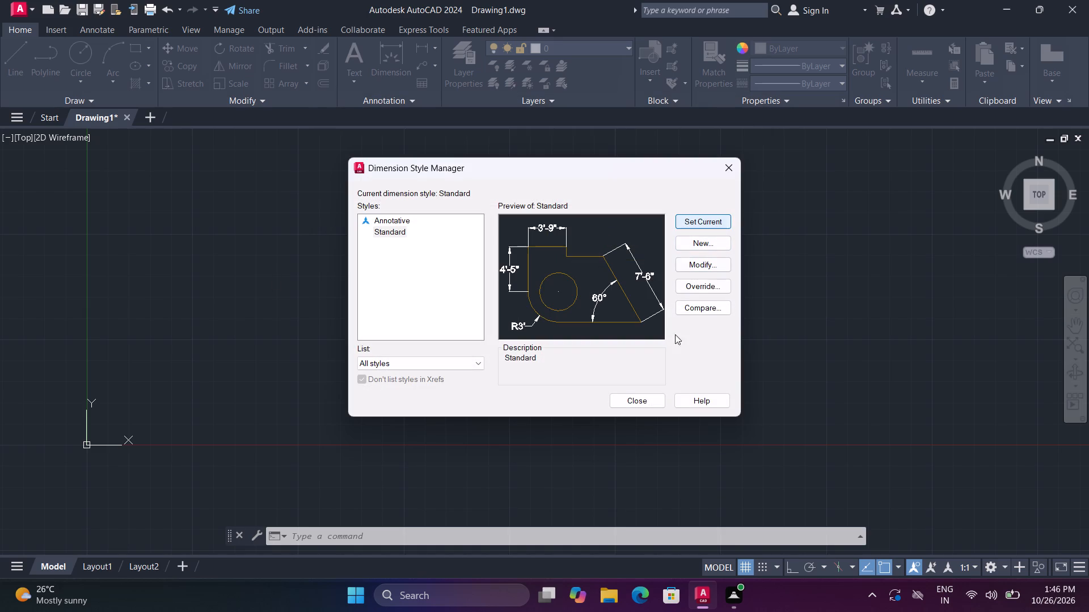
left_click(651, 402)
Draw a 30' vertical line upward with ortho mode on, near the origin.
type("l")
key("space")
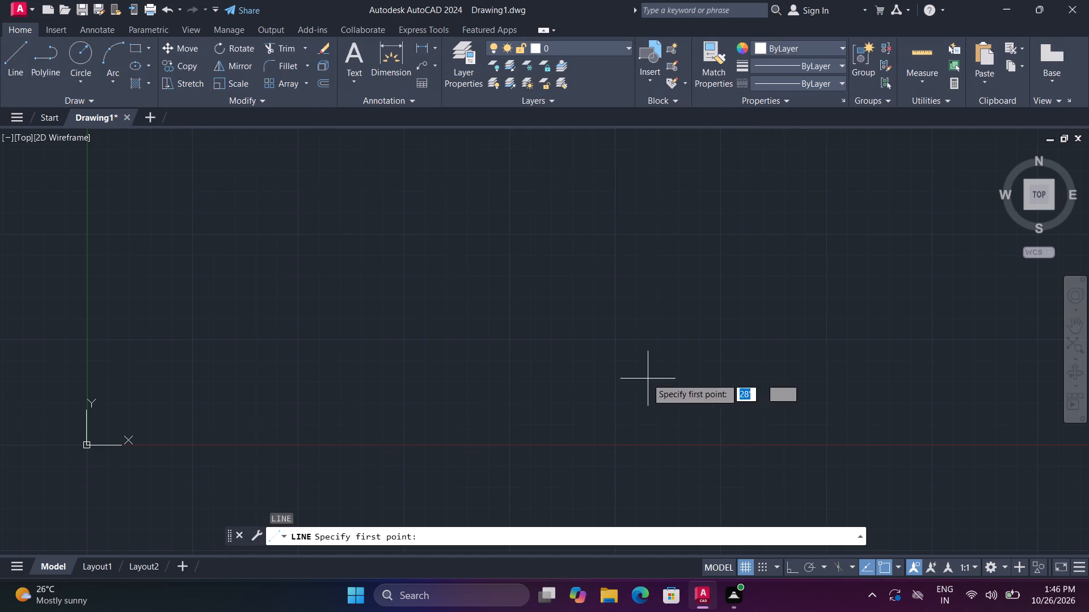
key("F8")
left_click(178, 351)
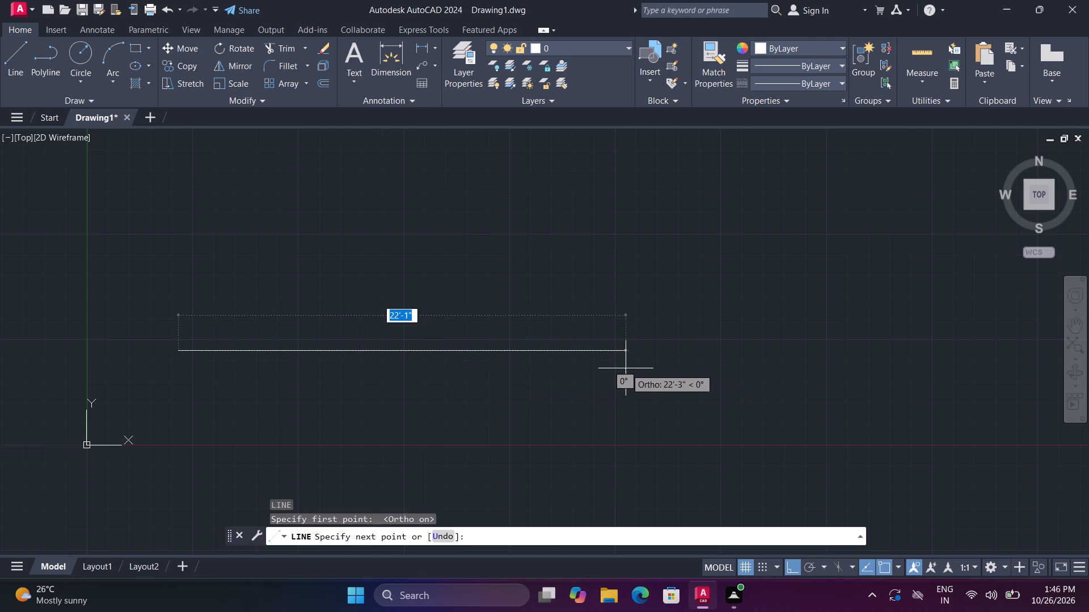
middle_click_drag(381, 231, 404, 328)
scroll(404, 328, "down", 3)
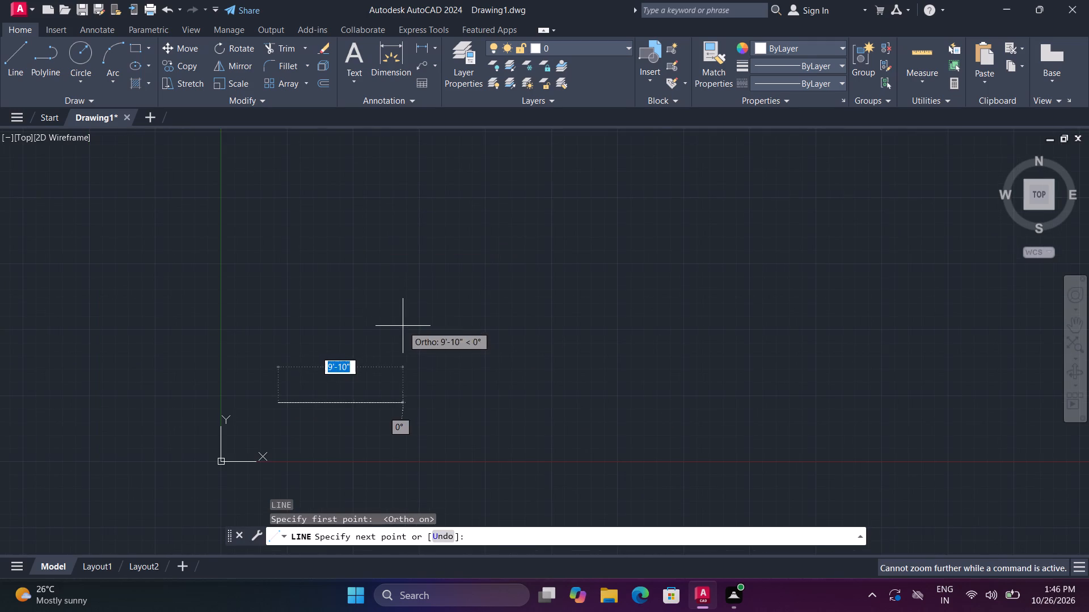
scroll(403, 326, "down", 1)
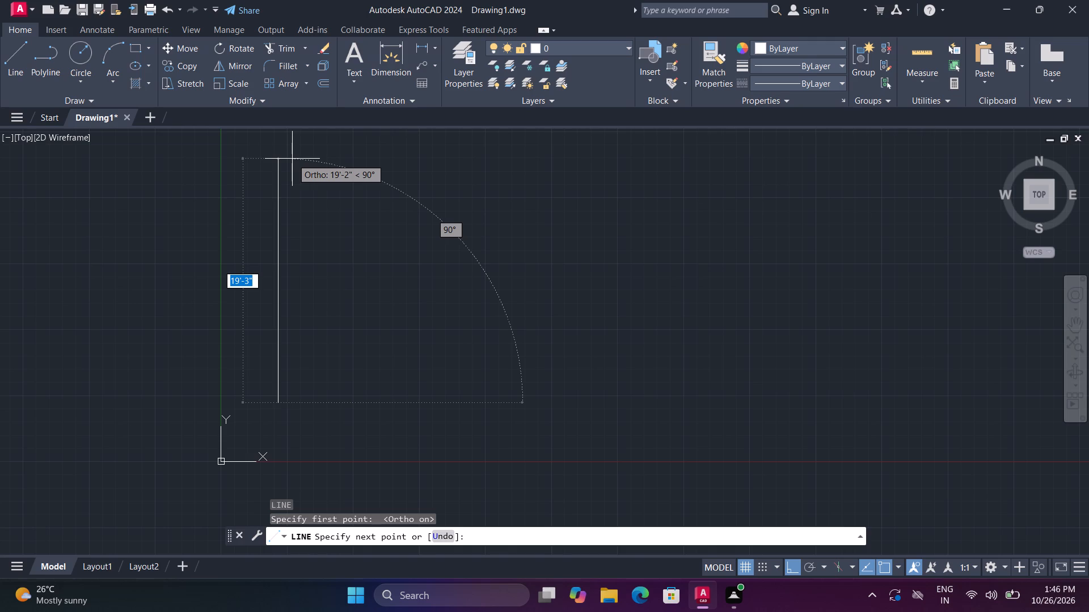
type("30")
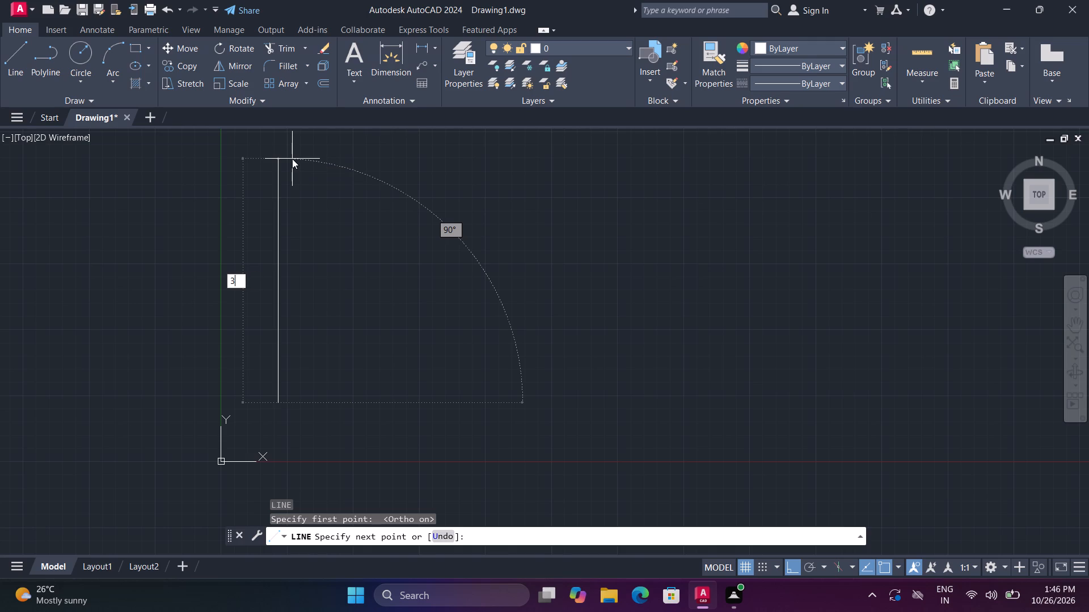
key("apostrophe")
key("Return")
scroll(292, 159, "down", 3)
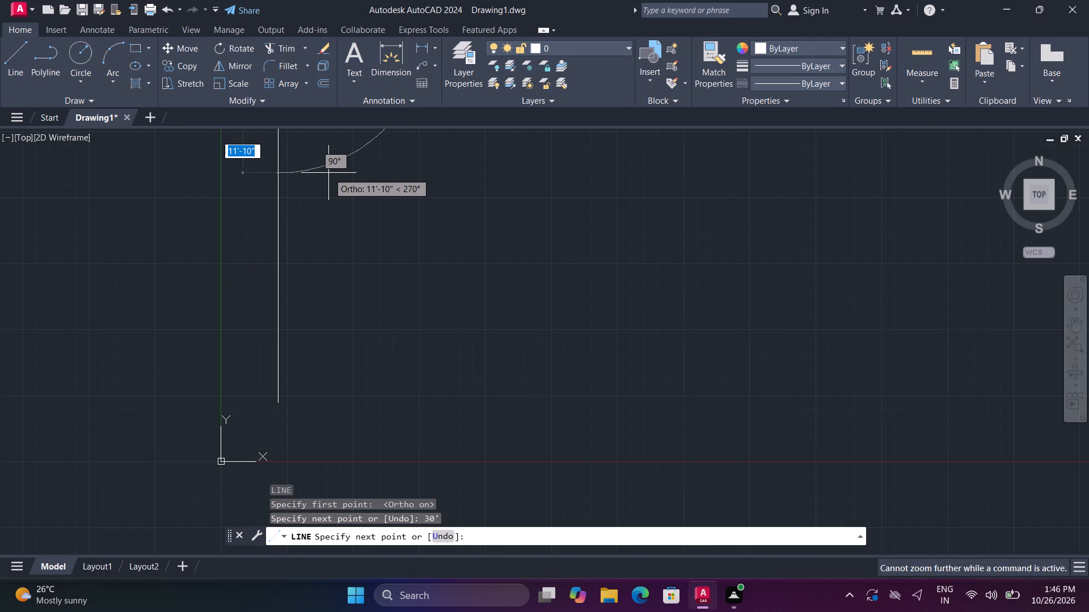
key("space")
Move the vertical line horizontally in the positive X direction, away from the origin.
scroll(328, 173, "down", 4)
middle_click_drag(335, 173, 313, 258)
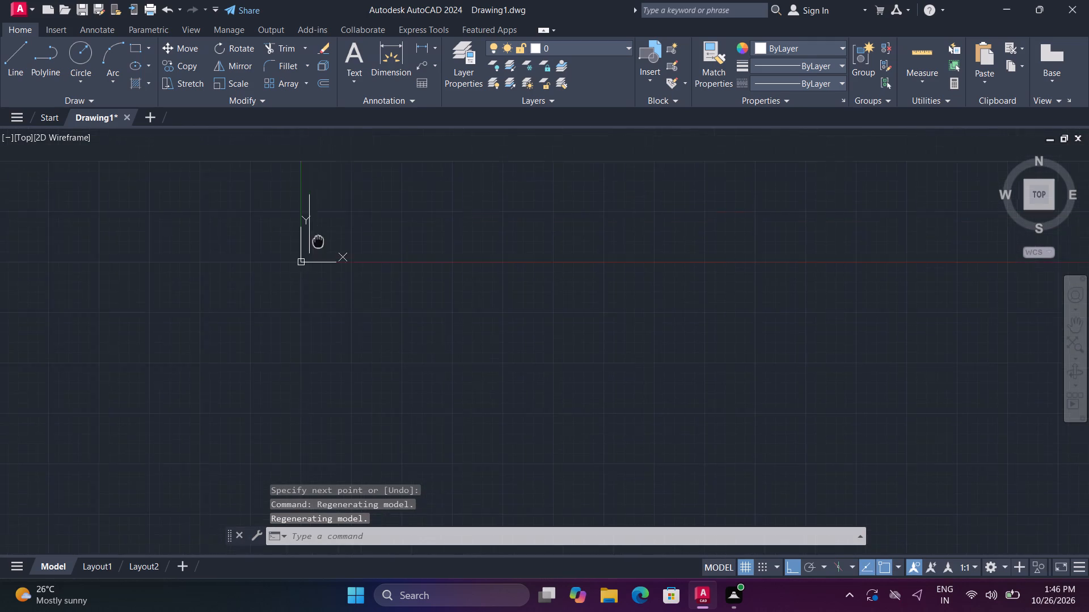
middle_click_drag(313, 258, 305, 277)
scroll(298, 269, "up", 3)
type("m")
key("space")
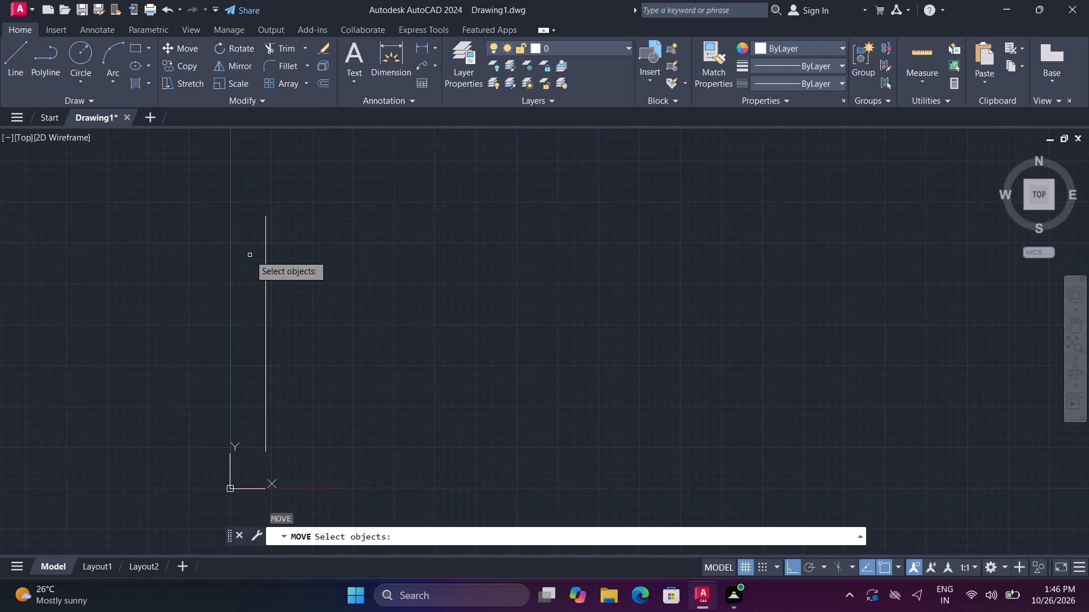
left_click(265, 263)
key("space")
left_click(265, 267)
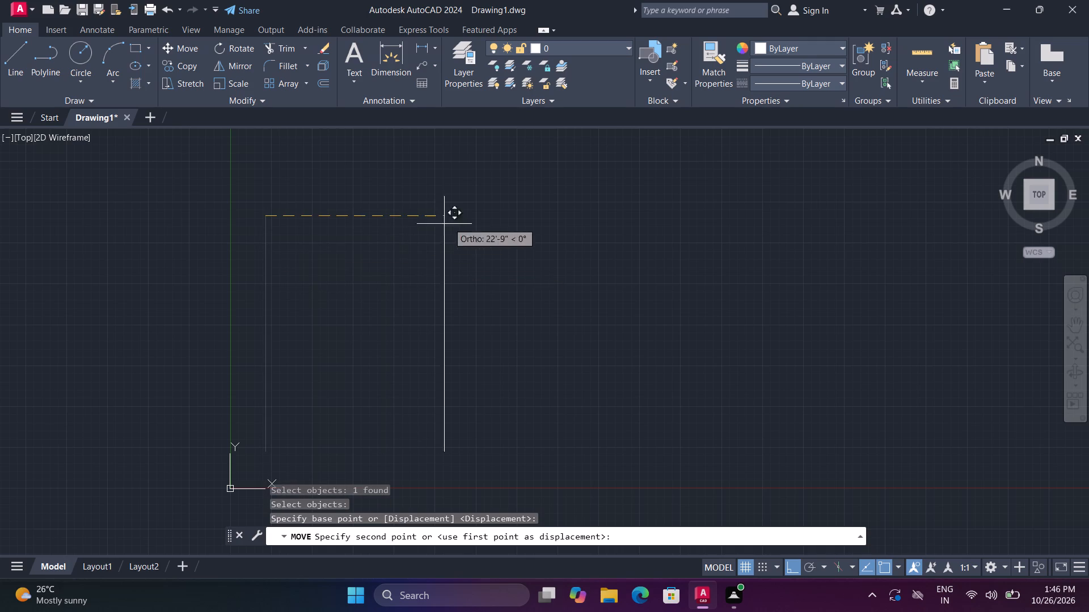
left_click(526, 211)
Offset the vertical line 9" to its right with the Through option to form the outer wall's thickness.
scroll(529, 218, "down", 2)
middle_click_drag(583, 260, 362, 255)
scroll(355, 256, "up", 2)
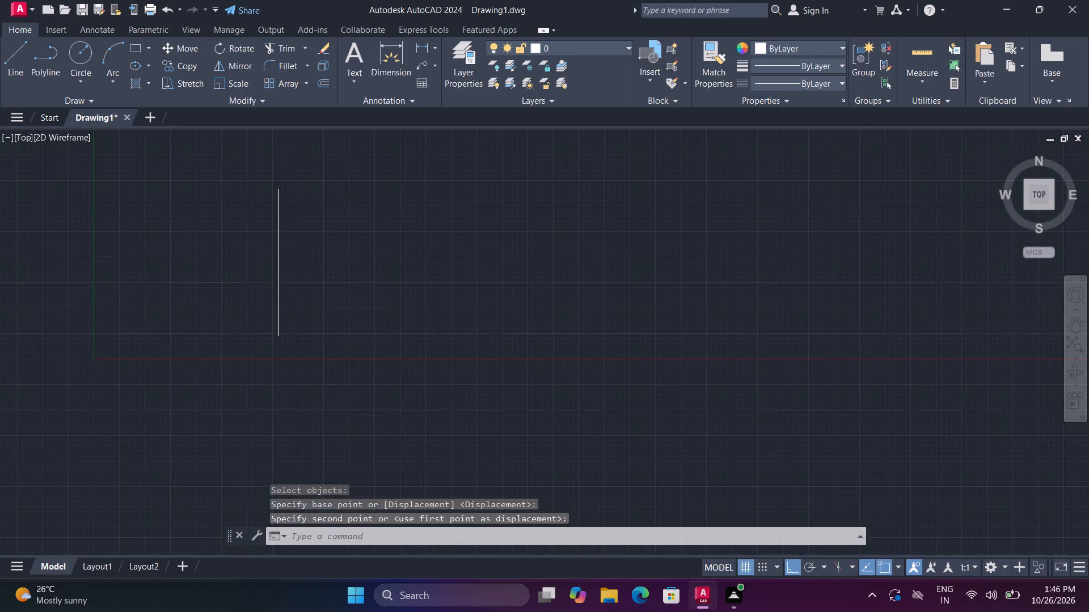
middle_click_drag(355, 256, 366, 297)
scroll(366, 298, "down", 1)
scroll(360, 284, "up", 1)
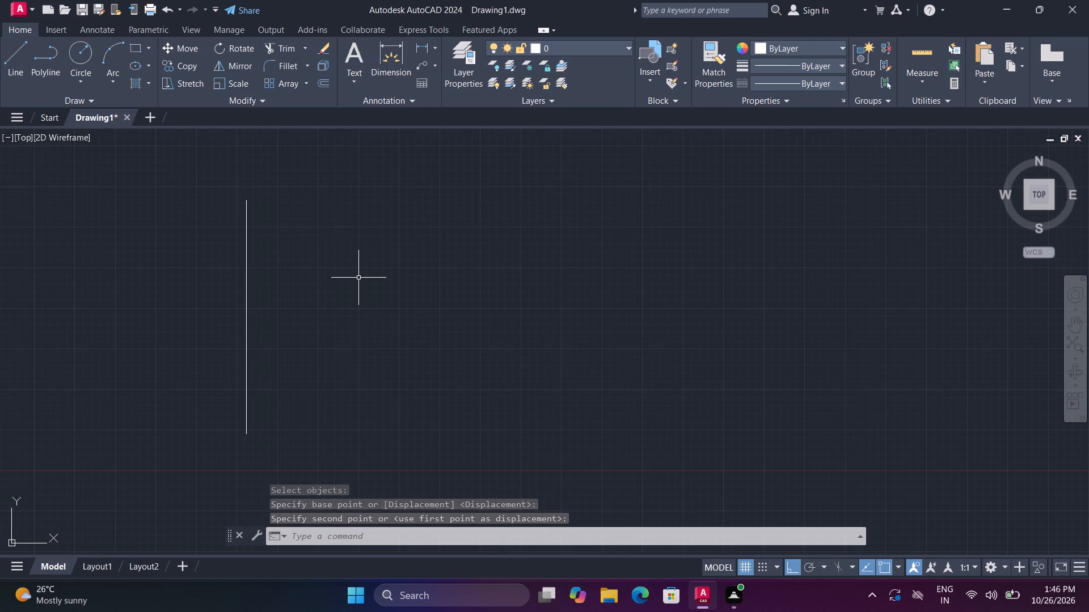
key("0")
key("Escape")
type("o")
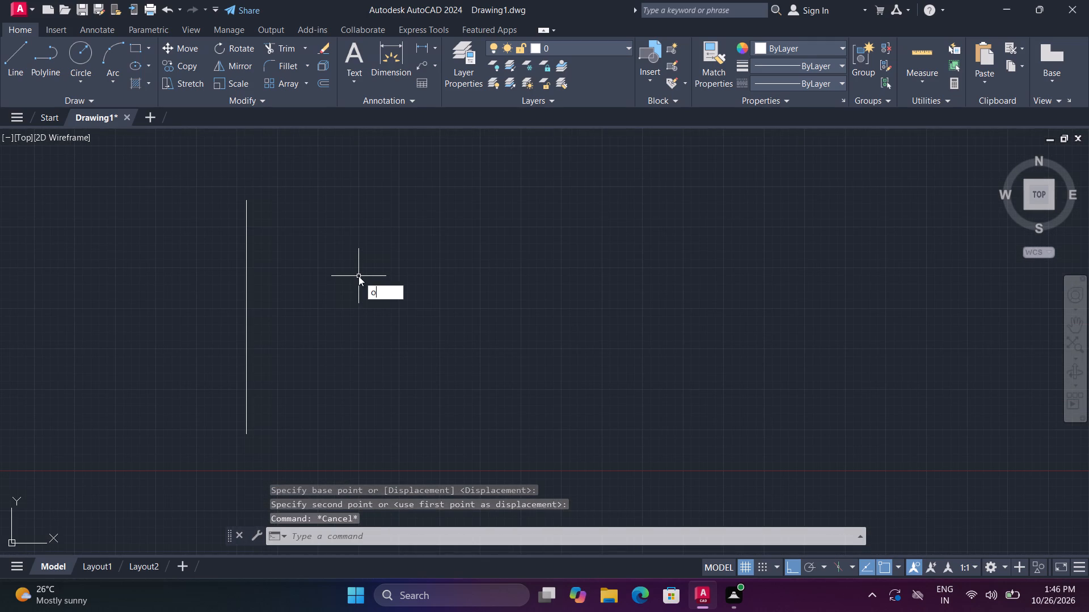
key("space")
type("t")
key("space")
left_click(247, 216)
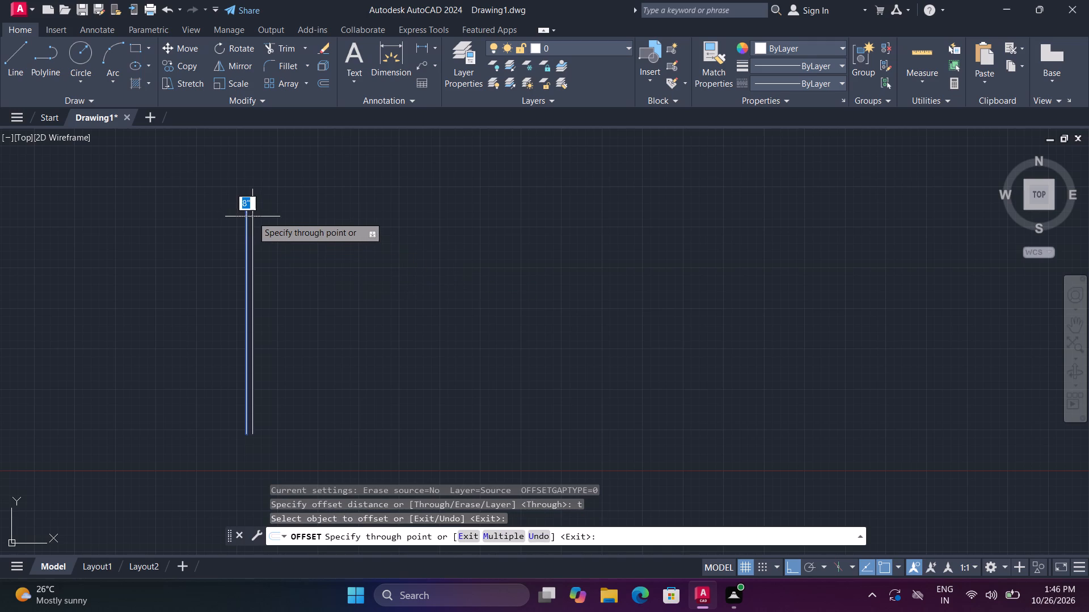
type("9\"")
key("Return")
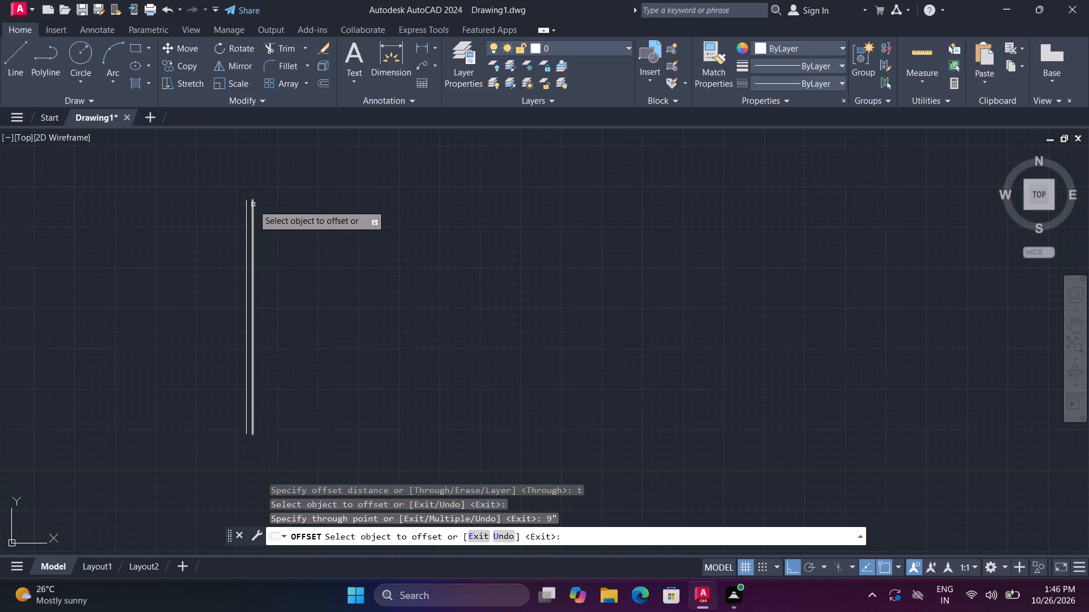
Offset the wall's inner line 9'9" to the right, and offset that copy another 4" to form a partition wall.
scroll(253, 205, "up", 1)
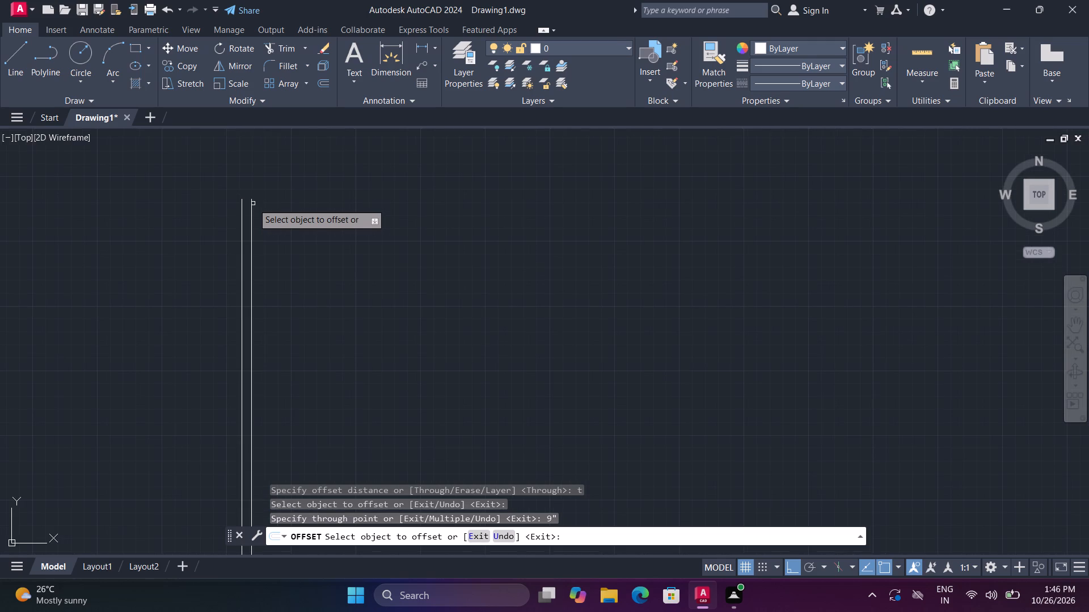
left_click(252, 207)
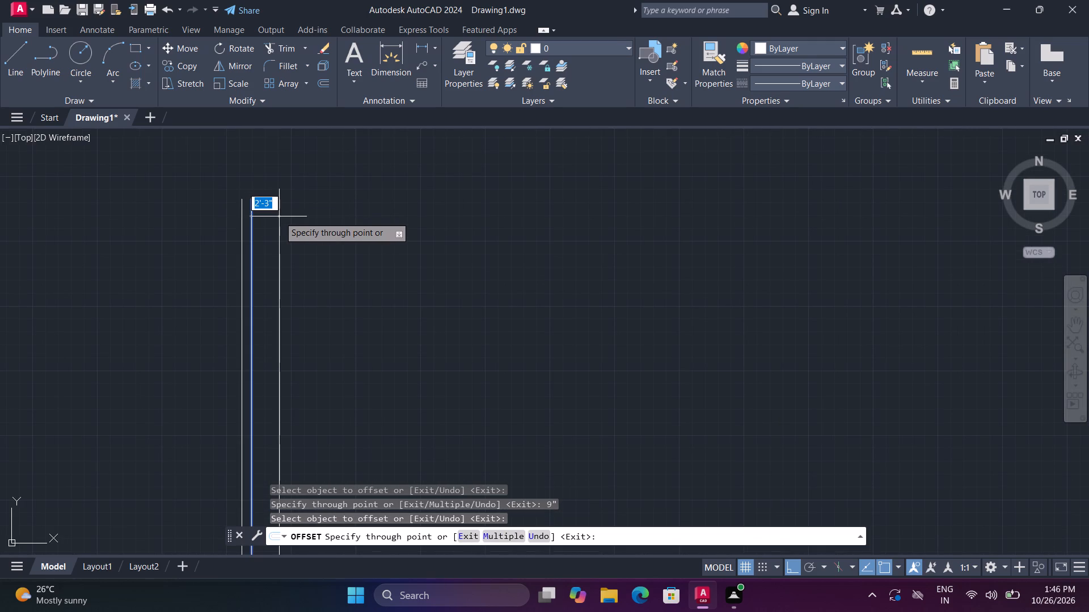
type("9'9\"")
key("Return")
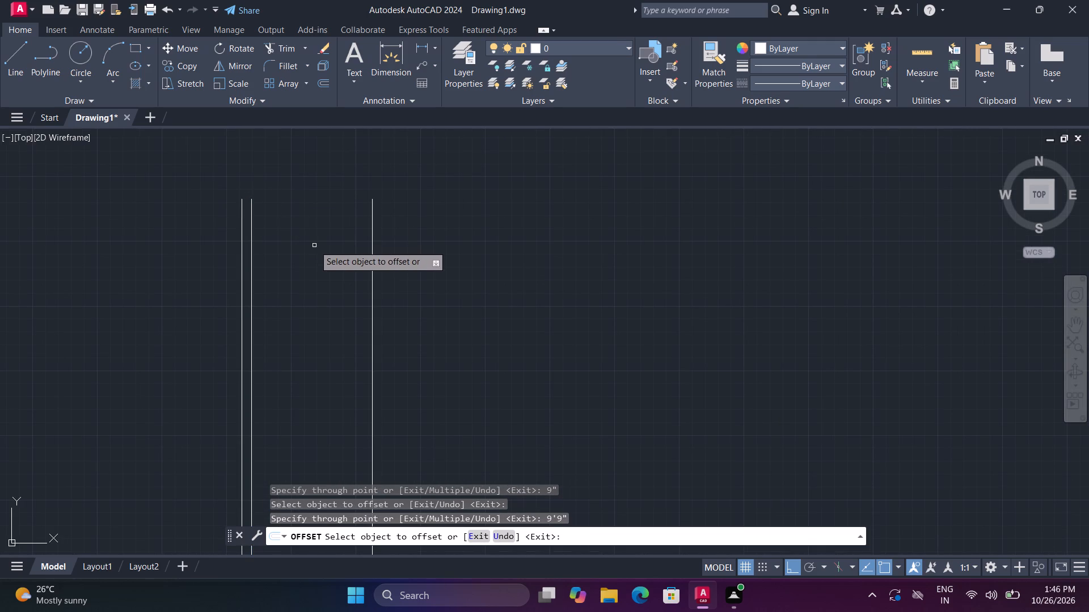
left_click(373, 246)
type("4\"")
key("Return")
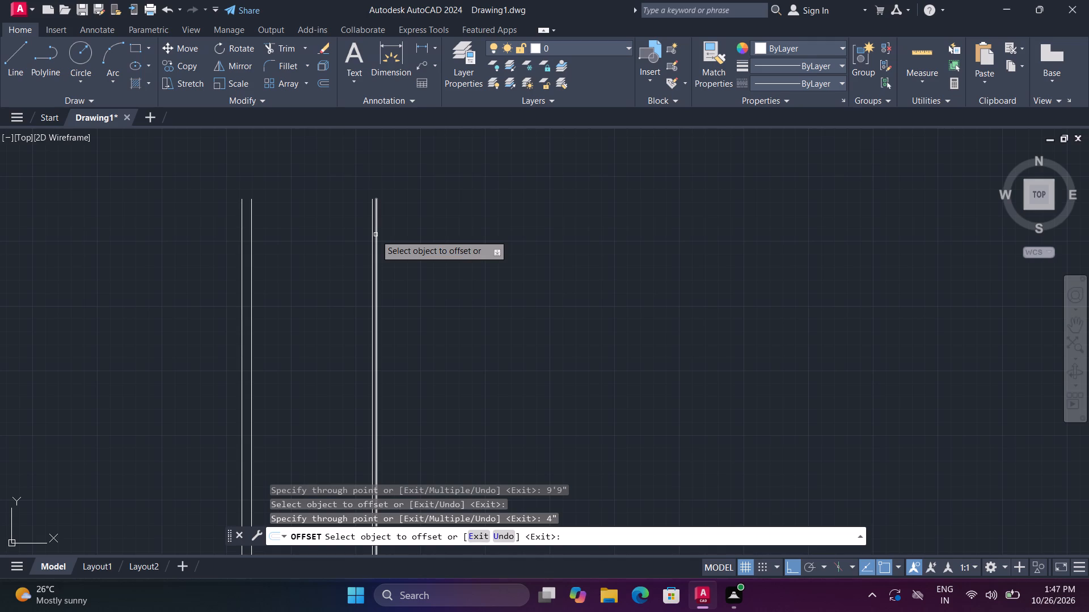
Offset the partition's right line 13'5" to the right, and offset that copy 4" to form the third wall.
left_click(375, 235)
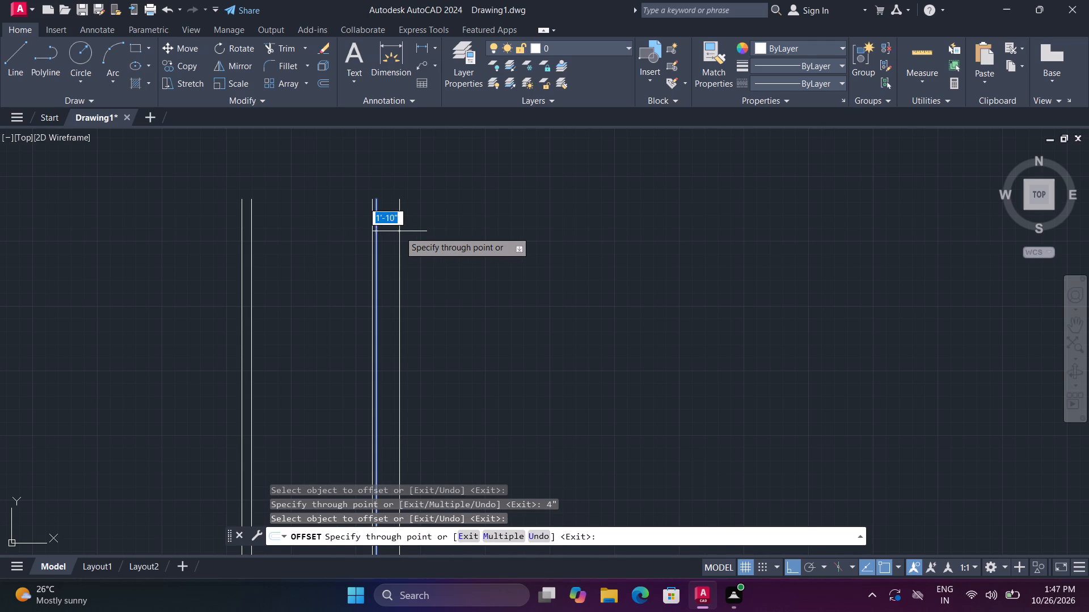
type("13'5\"")
key("Return")
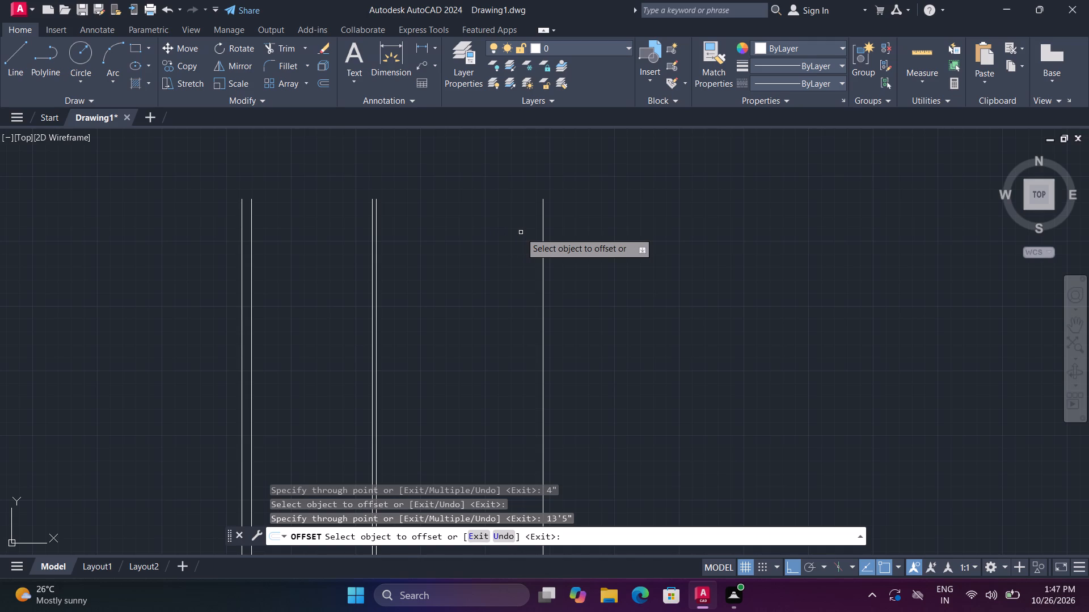
left_click(541, 253)
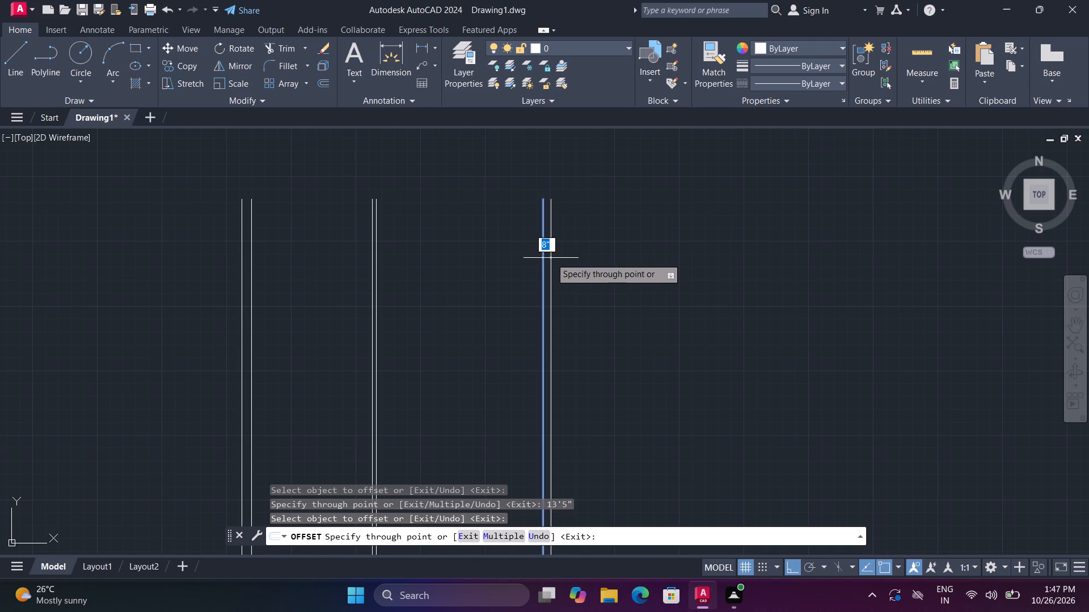
key("4")
key("shift+quotedbl")
key("Return")
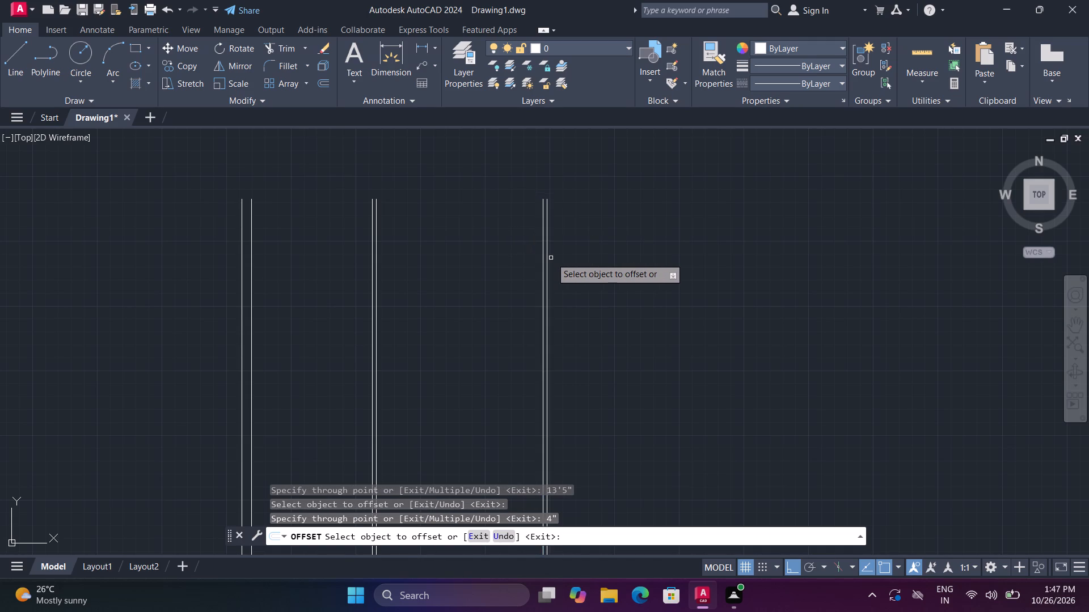
key("Escape")
Draw a horizontal line closing the tops of the walls, from the outer wall's outer corner to the third wall's right line.
type("l")
key("space")
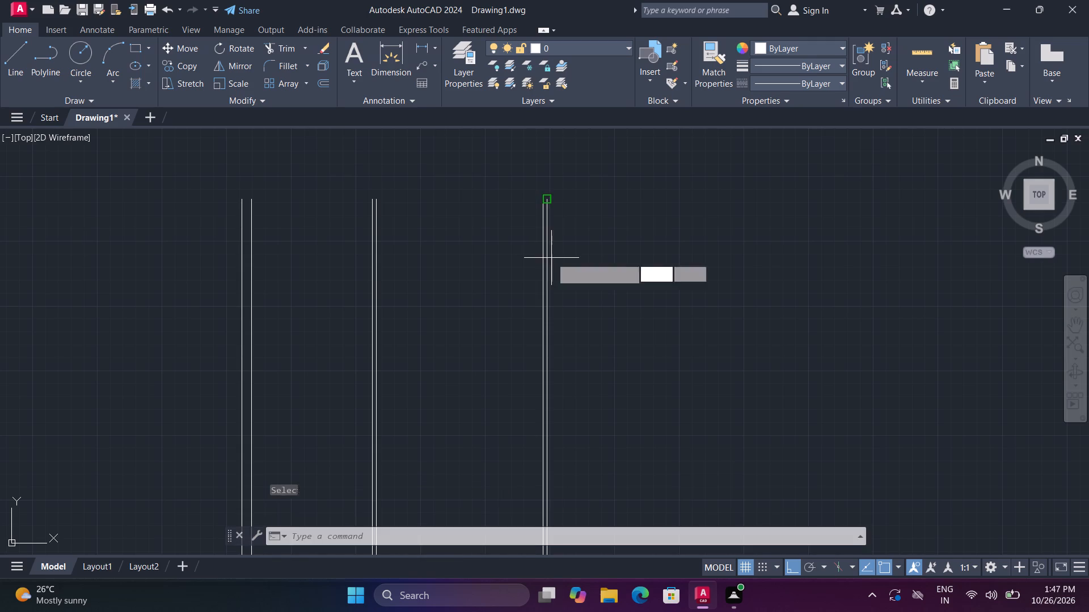
left_click(243, 197)
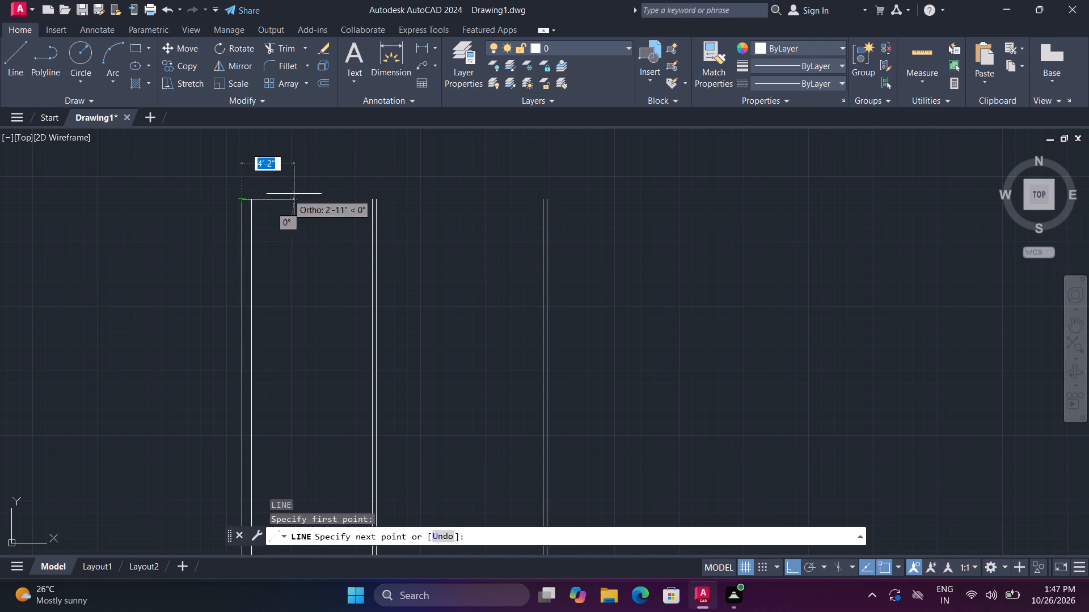
left_click(545, 201)
key("space")
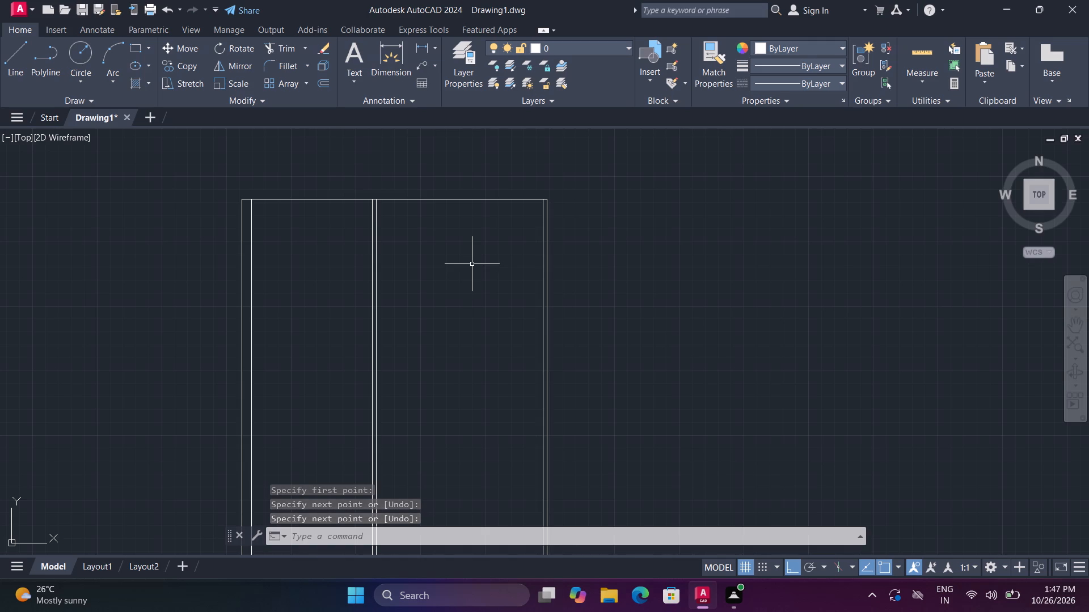
Offset the top horizontal line 9'1" downward with the Through option, and offset that copy another 4" down to form a cross wall.
type("o t")
key("space")
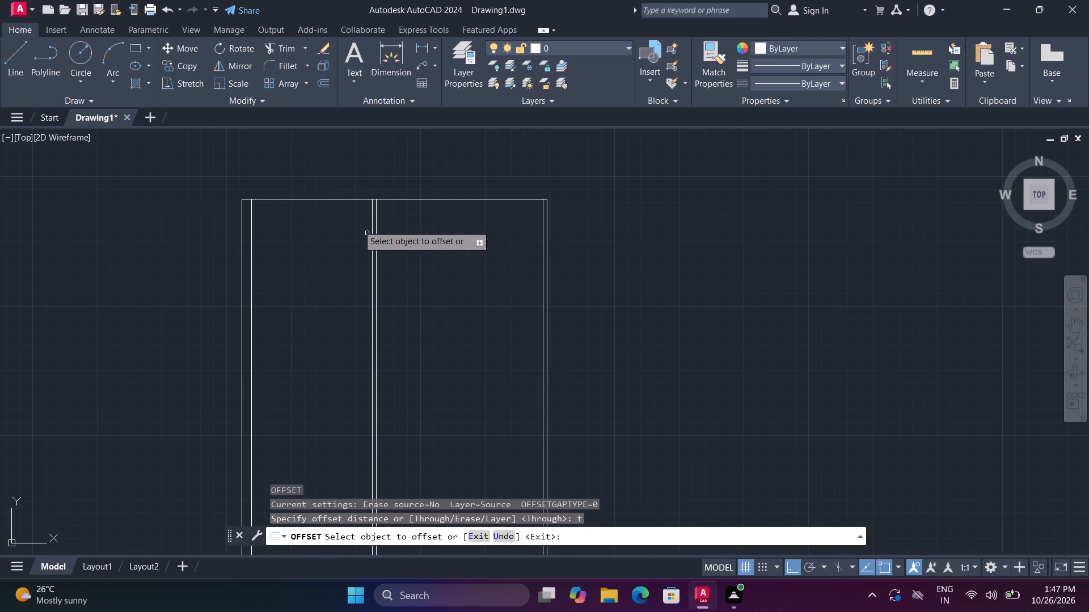
left_click(336, 199)
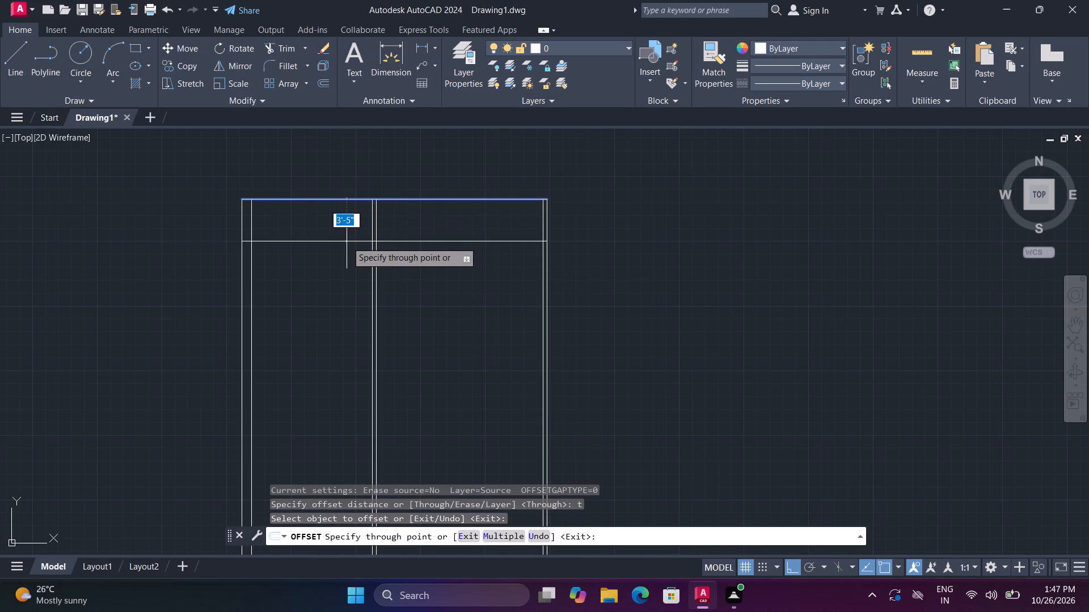
type("9'1\"")
key("Return")
left_click(341, 312)
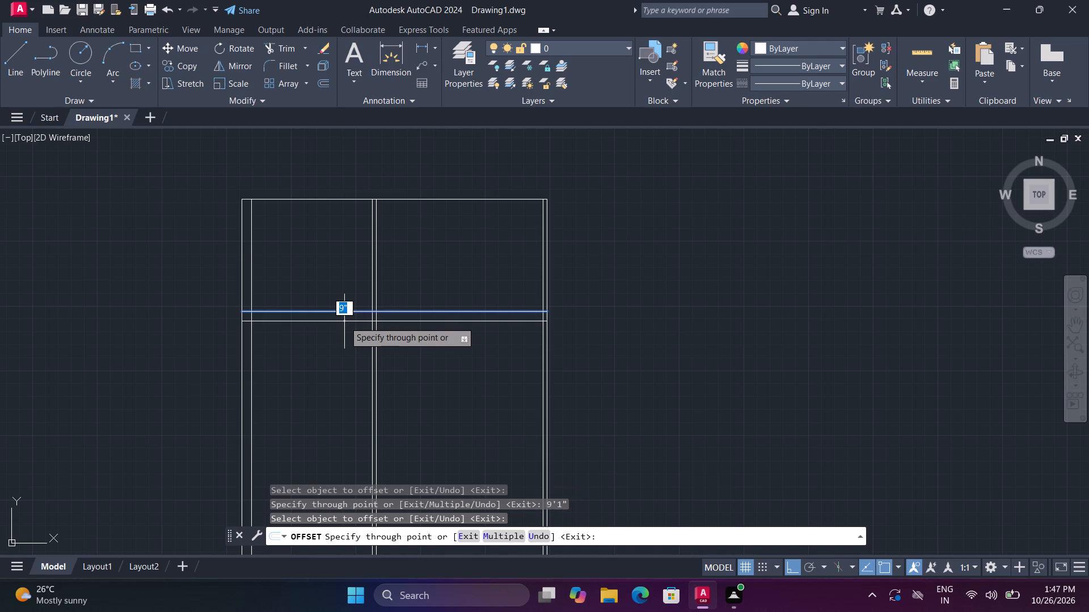
key("4")
key("shift+quotedbl")
key("Return")
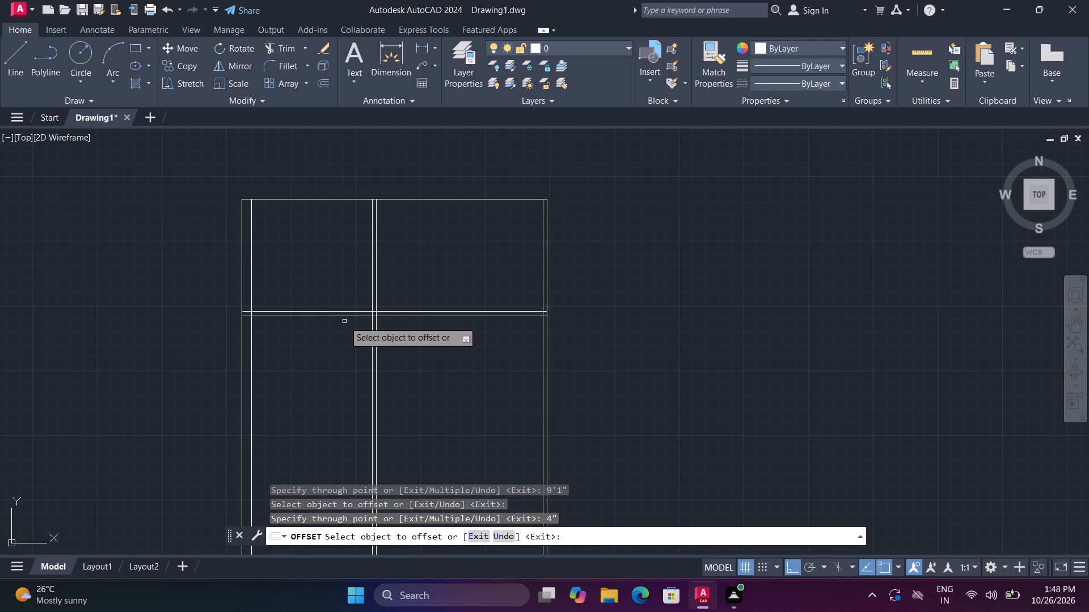
key("Escape")
Trim away both cross-wall lines to the right of the partition wall, including the short pieces inside the third wall.
type("tr")
key("space")
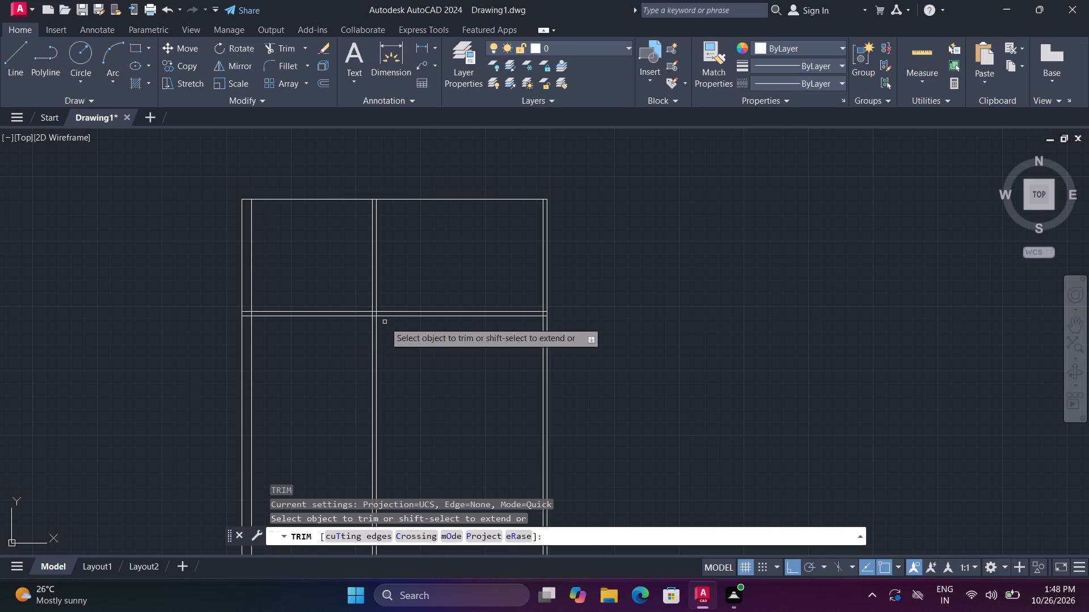
left_click_drag(389, 319, 412, 283)
scroll(539, 320, "up", 4)
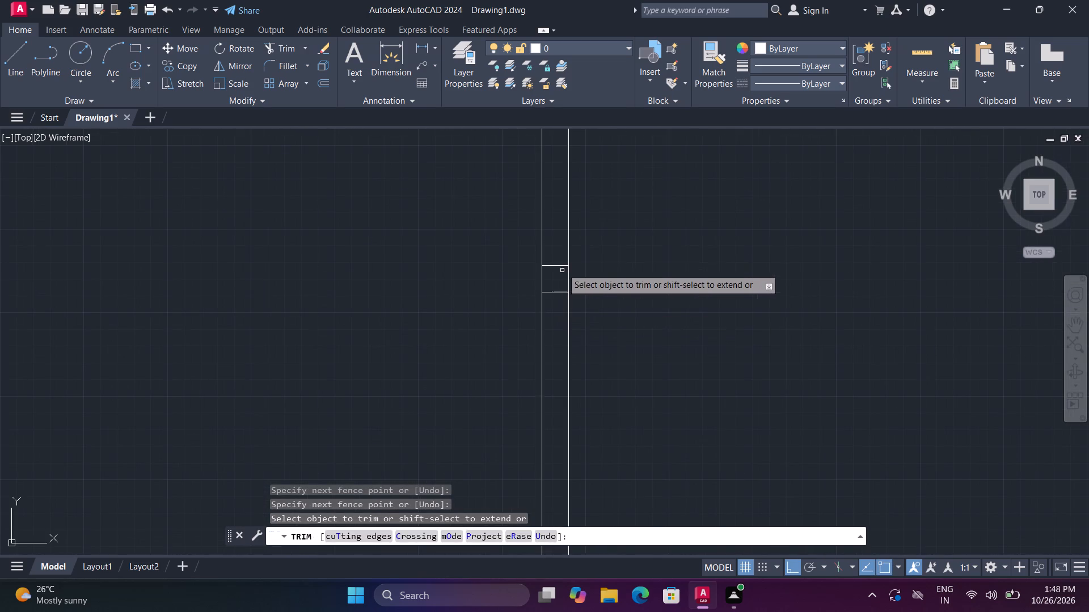
left_click(558, 244)
left_click(554, 307)
scroll(535, 320, "down", 4)
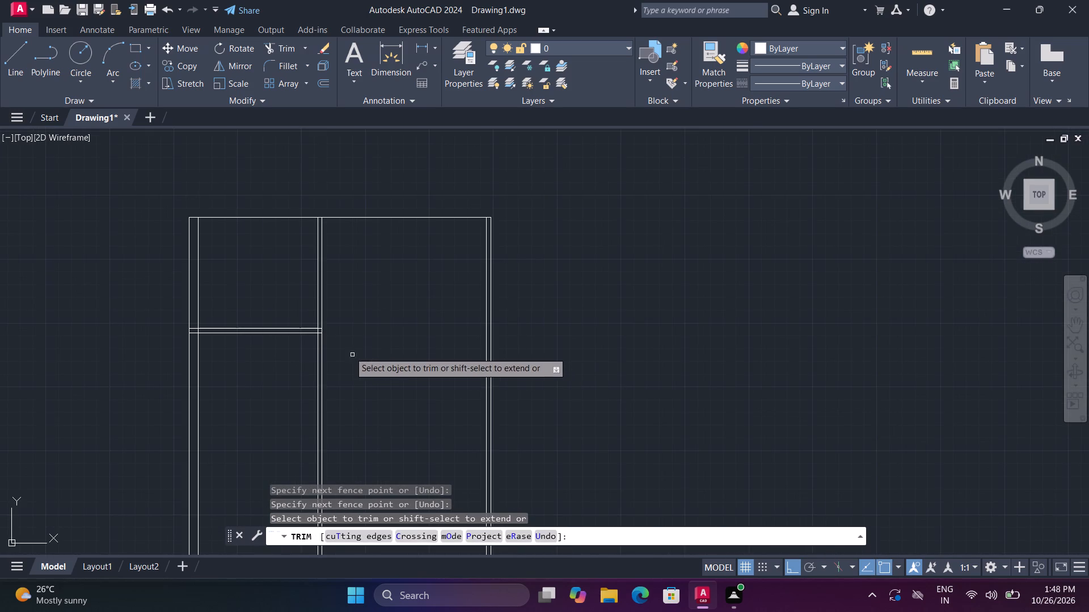
Trim the partition's left line between the cross-wall lines and the lower cross-wall line's stub inside the partition.
scroll(322, 339, "up", 4)
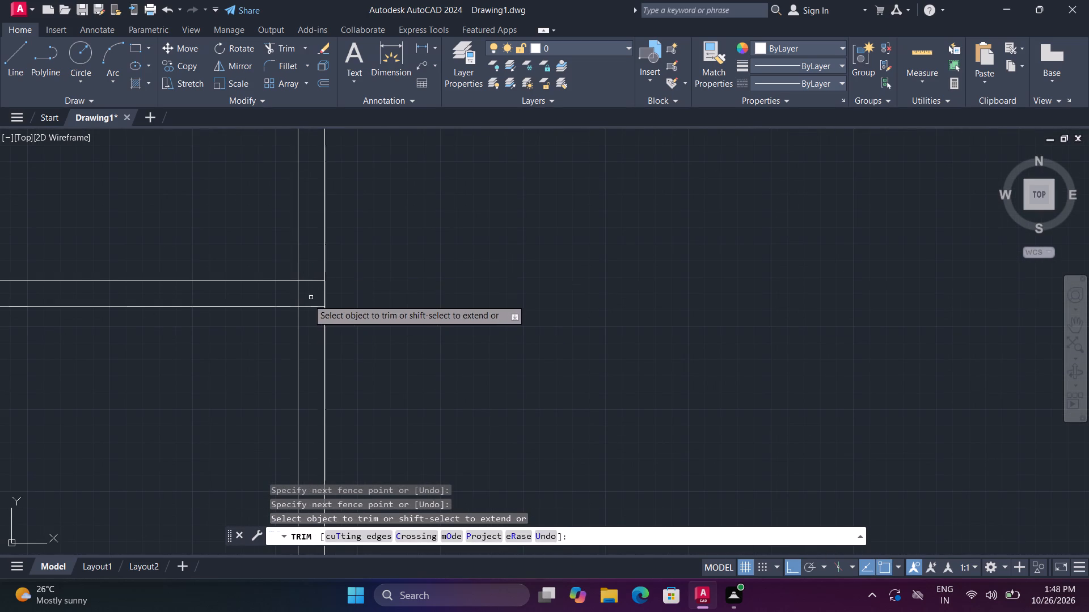
left_click(286, 291)
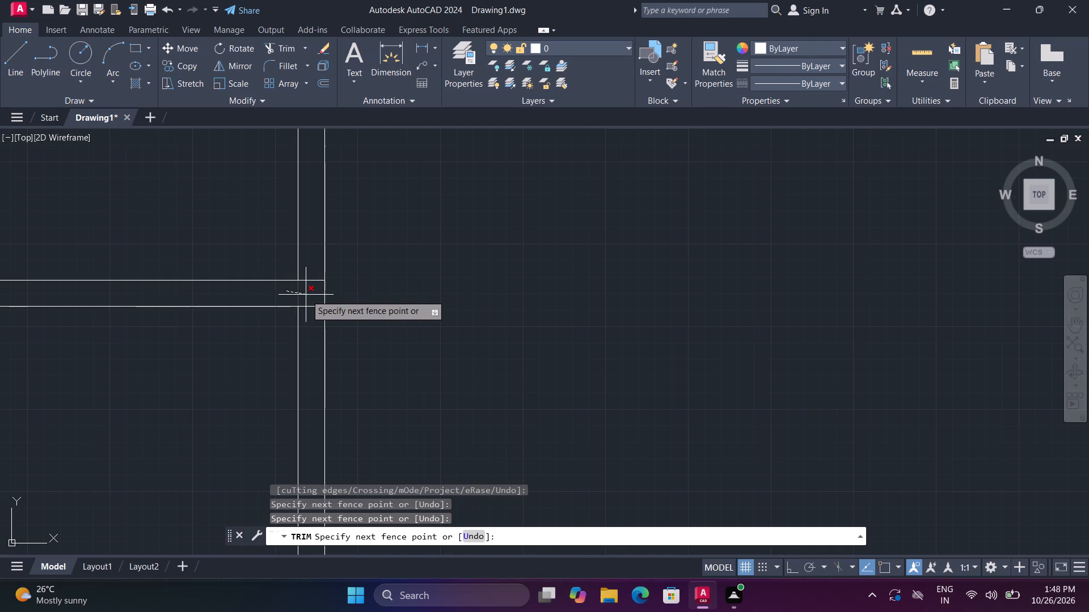
left_click(306, 295)
left_click(309, 307)
scroll(306, 311, "down", 3)
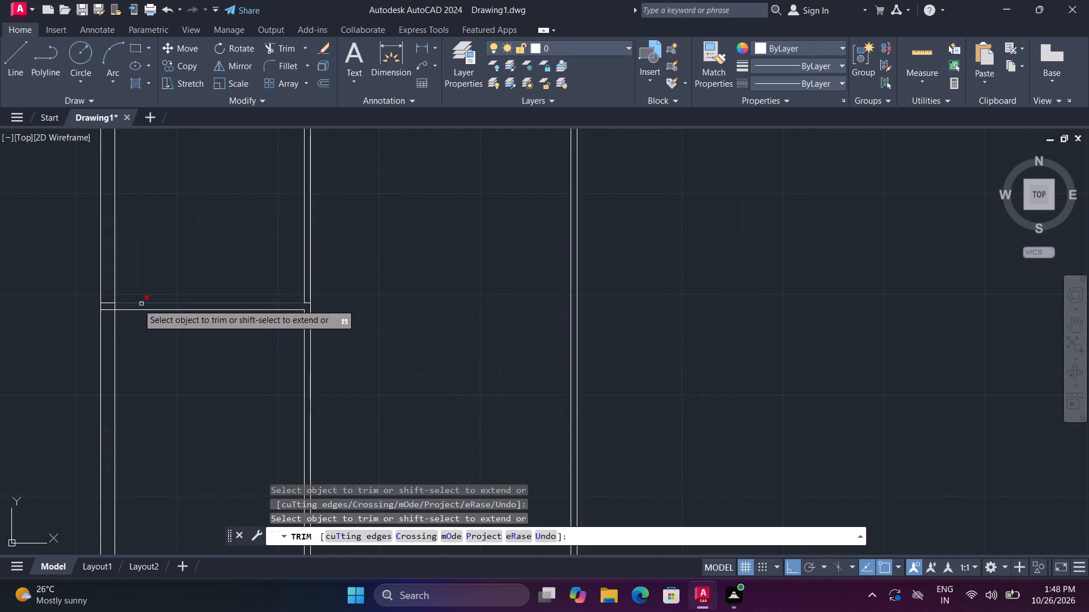
Trim the cross-wall stubs inside the left outer wall and that wall's inner line between the cross-wall lines.
scroll(107, 316, "up", 3)
left_click_drag(111, 305, 116, 224)
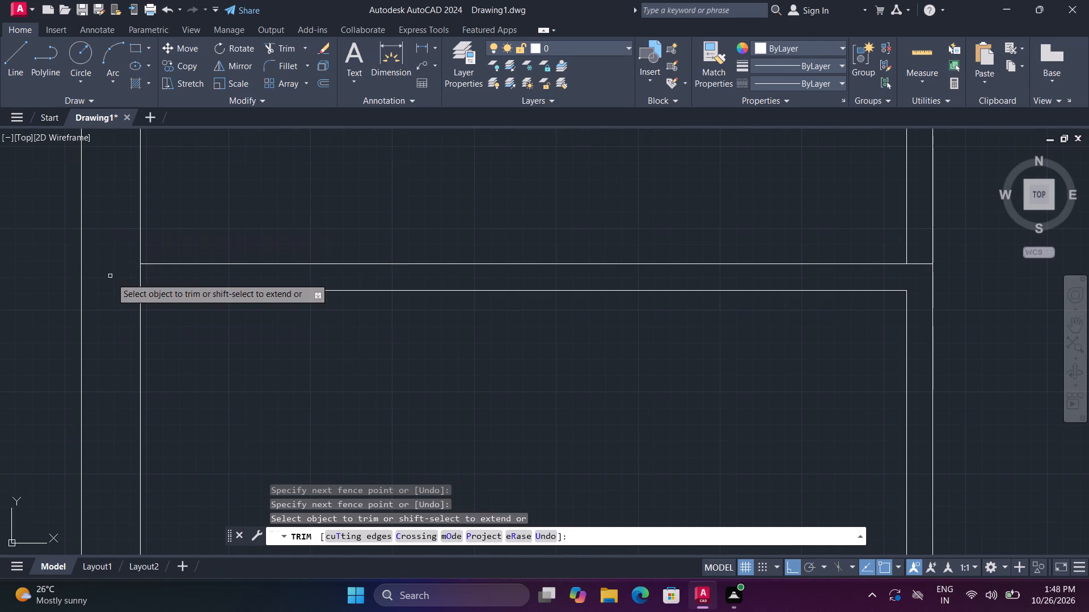
left_click(115, 278)
left_click(151, 279)
scroll(159, 274, "down", 5)
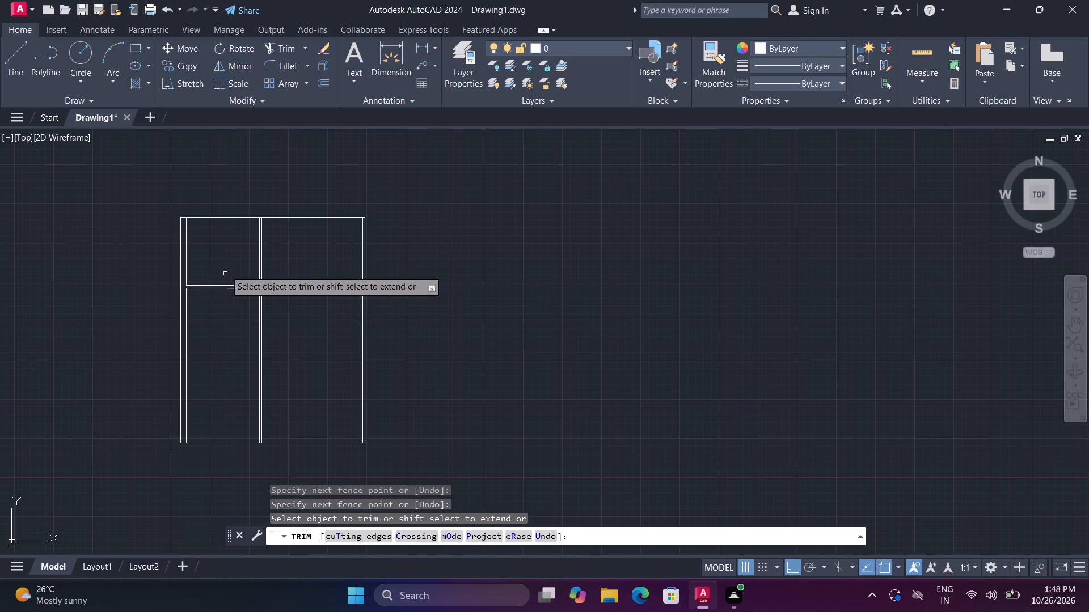
middle_click_drag(225, 260, 233, 292)
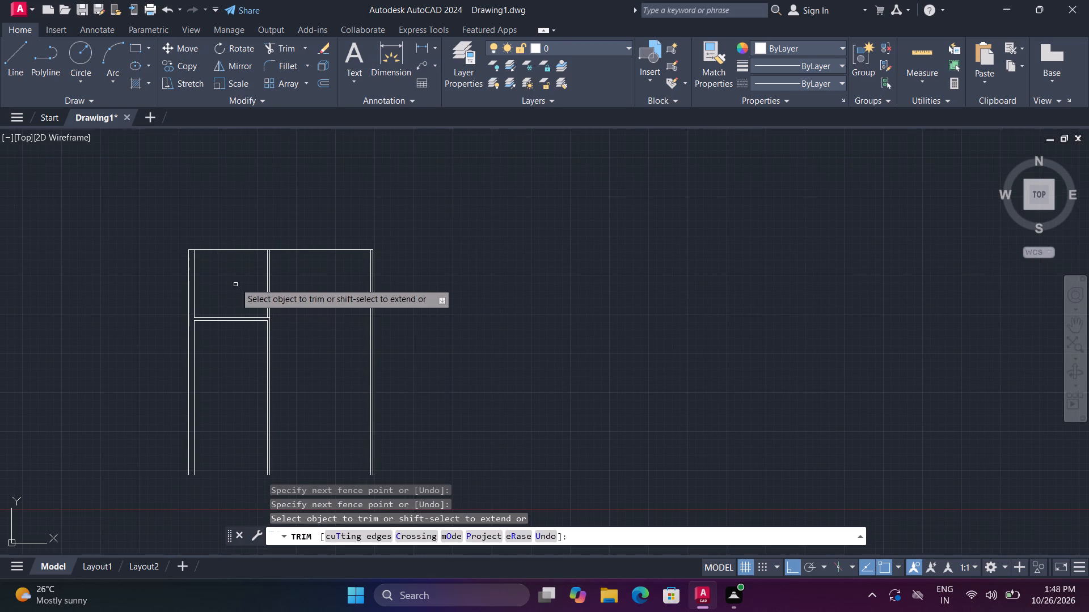
key("space")
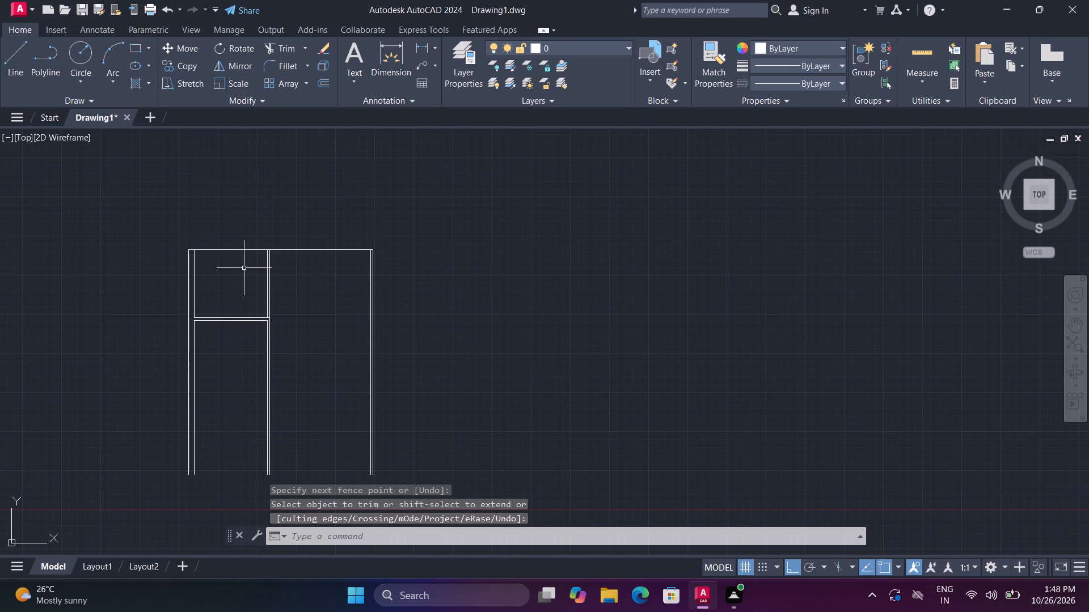
Offset the cross wall's lower line 5'11" downward with the Through option, and offset that copy 4" down to form a second cross wall.
type("o t")
key("space")
scroll(244, 319, "up", 2)
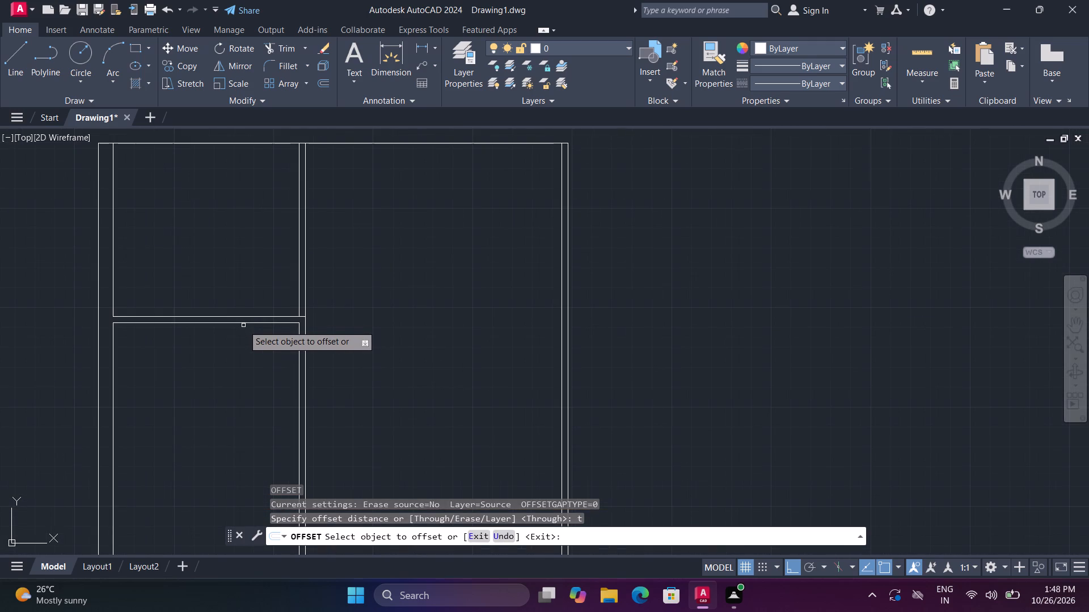
left_click(243, 322)
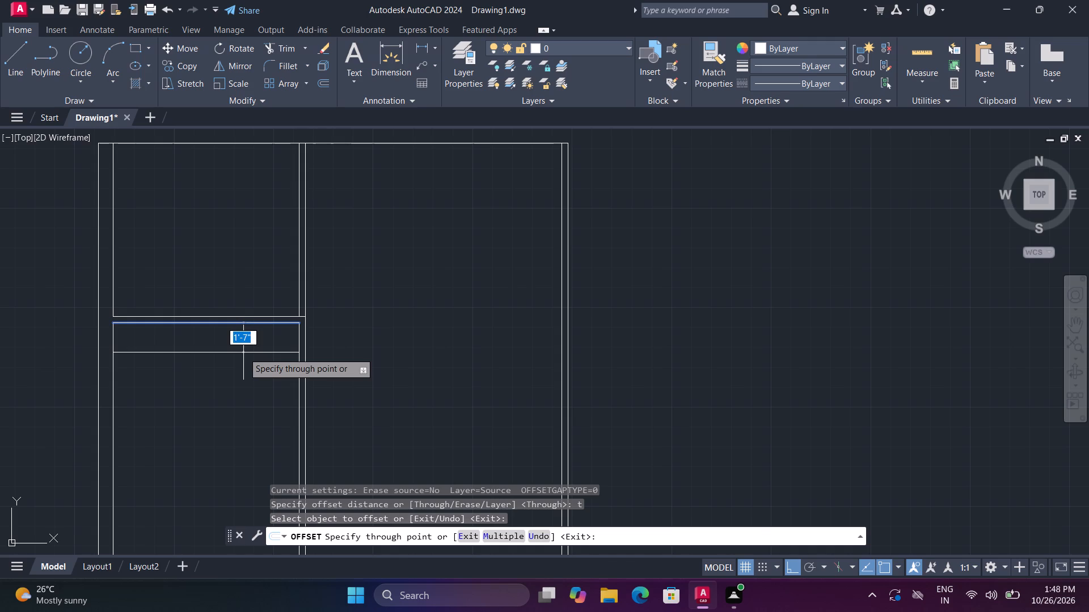
key("5")
type("'11")
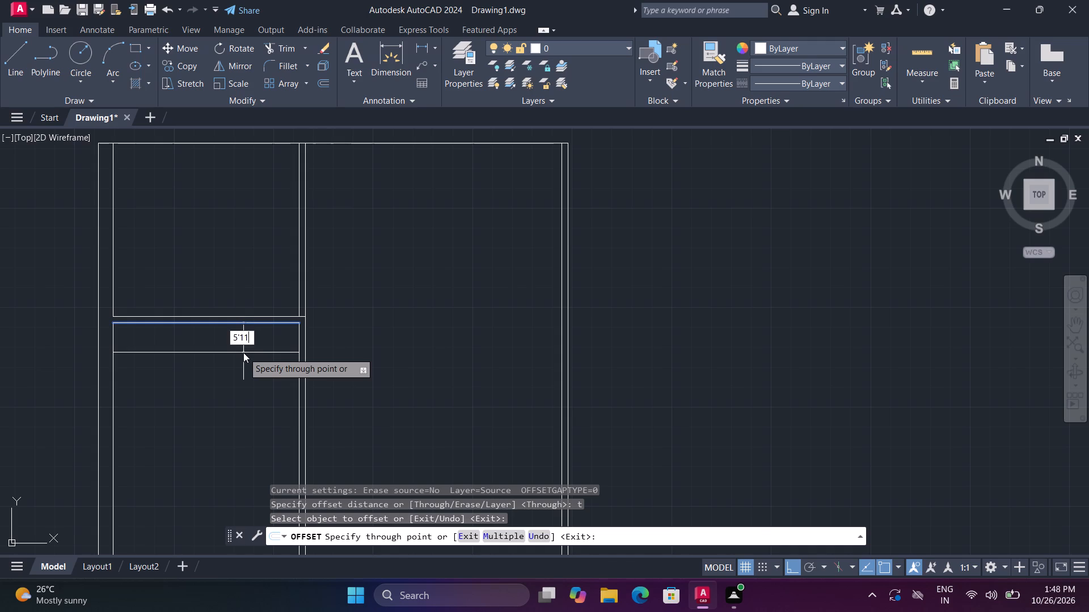
key("shift+quotedbl")
key("Return")
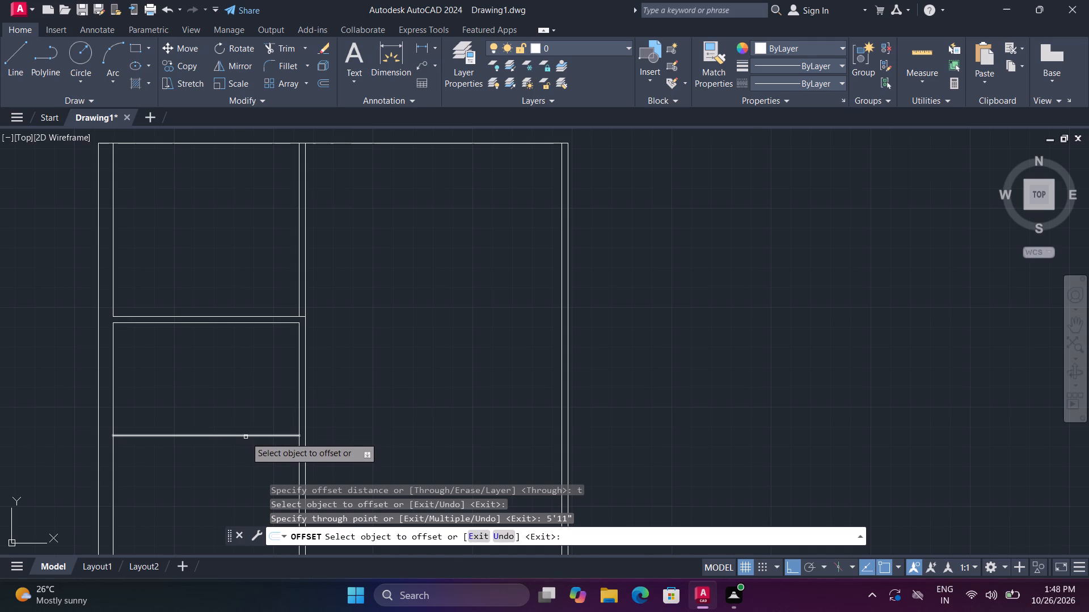
left_click(246, 437)
type("4\"")
key("Return")
Offset the left wall's inner line below the first cross wall 3'4" to the right, and offset that copy another 4".
left_click(113, 388)
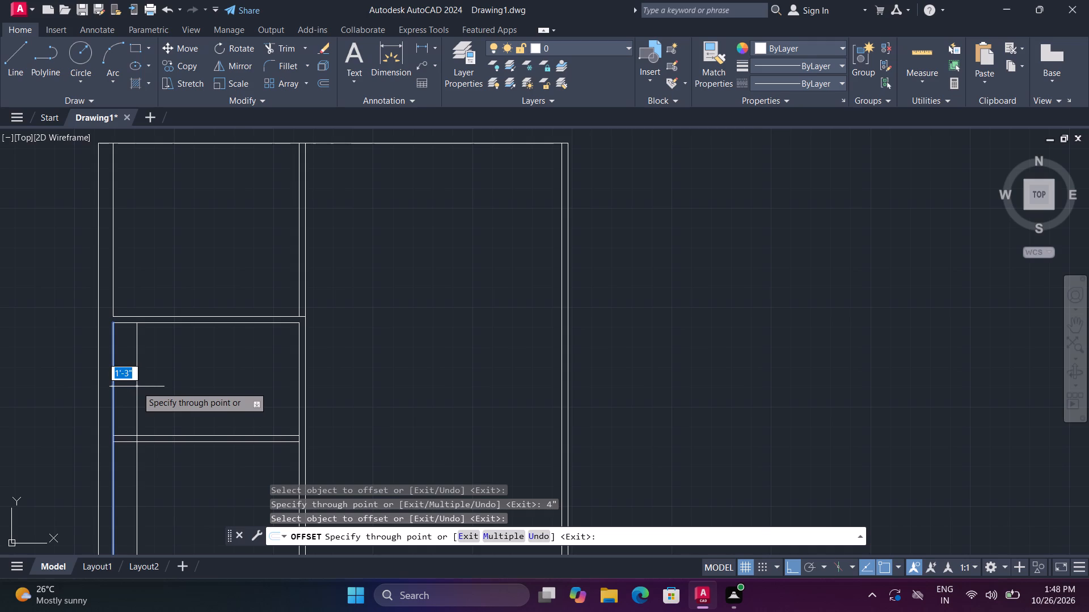
key("3")
type("'4\"")
key("Return")
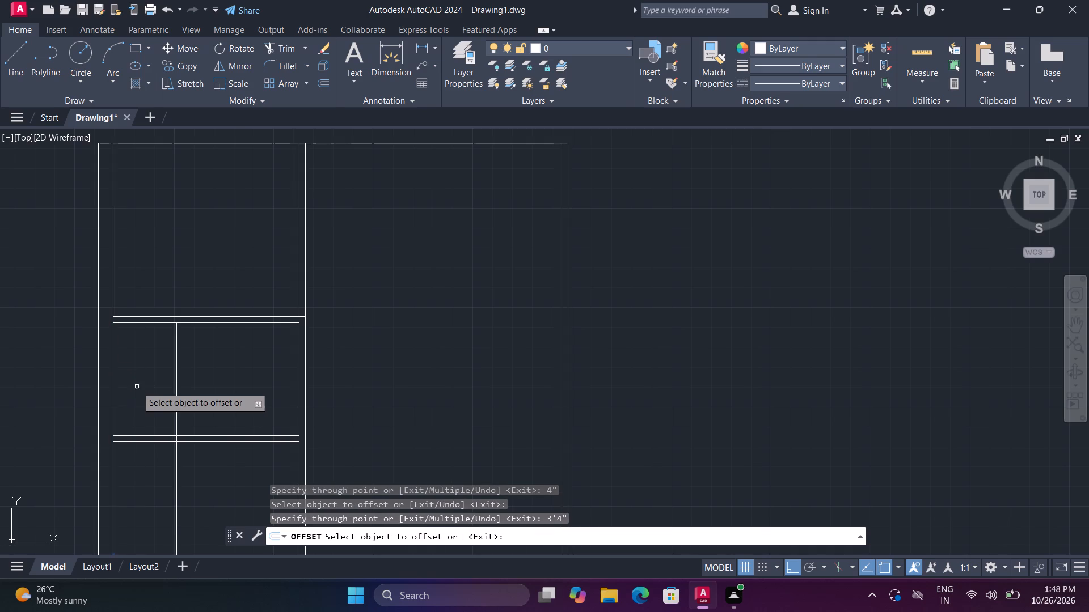
left_click(176, 403)
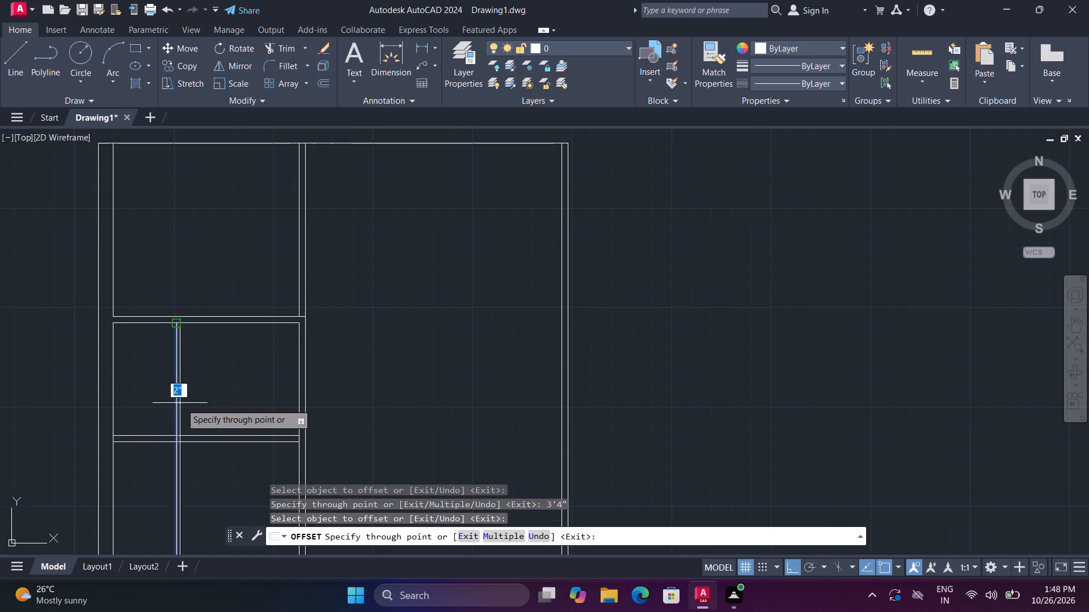
type("4\"'")
key("Return")
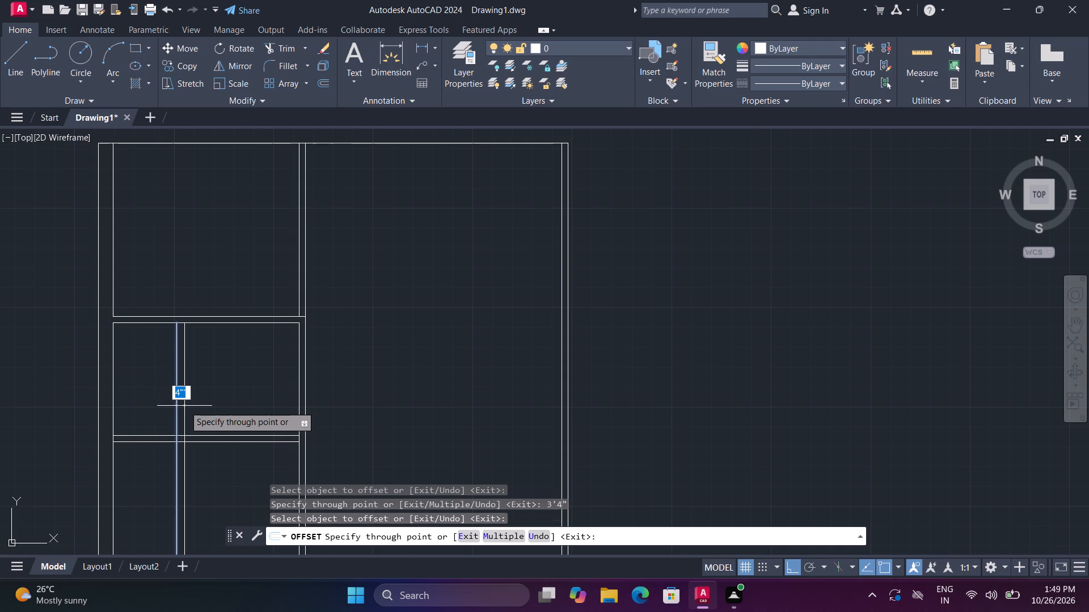
key("BackSpace")
key("BackSpace")
key("4")
key("shift+quotedbl")
key("Return")
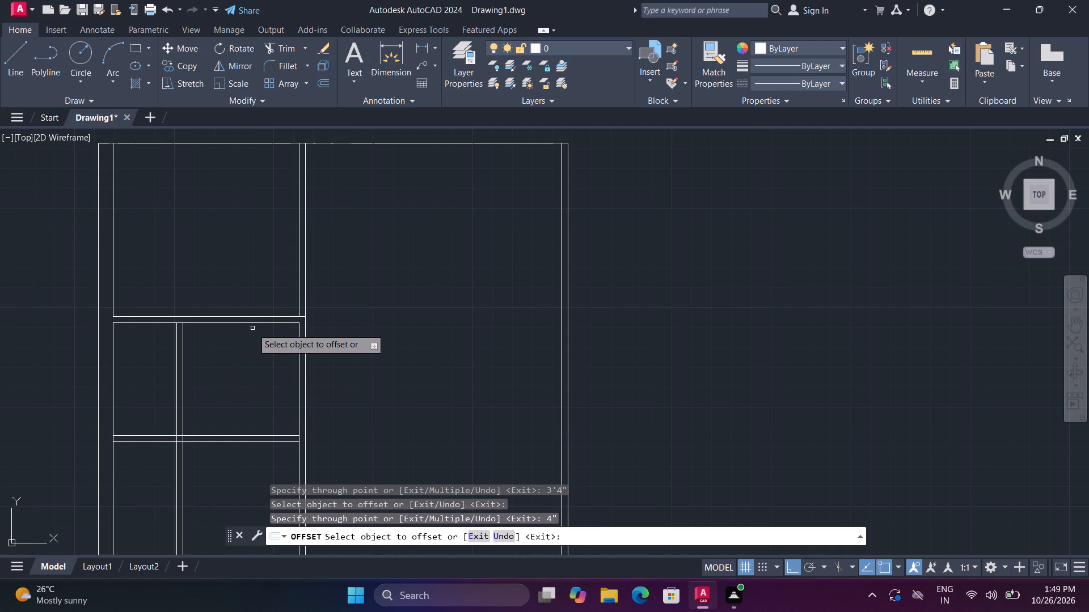
Offset the first cross wall's lower line 3'6" downward.
left_click(252, 324)
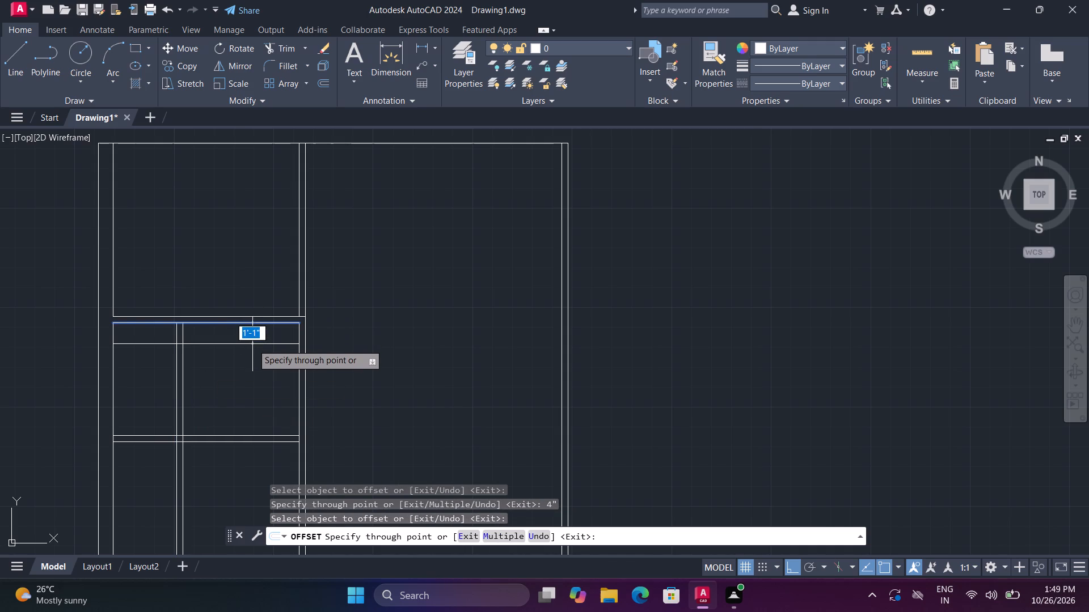
type("3'")
type("6\"")
key("Return")
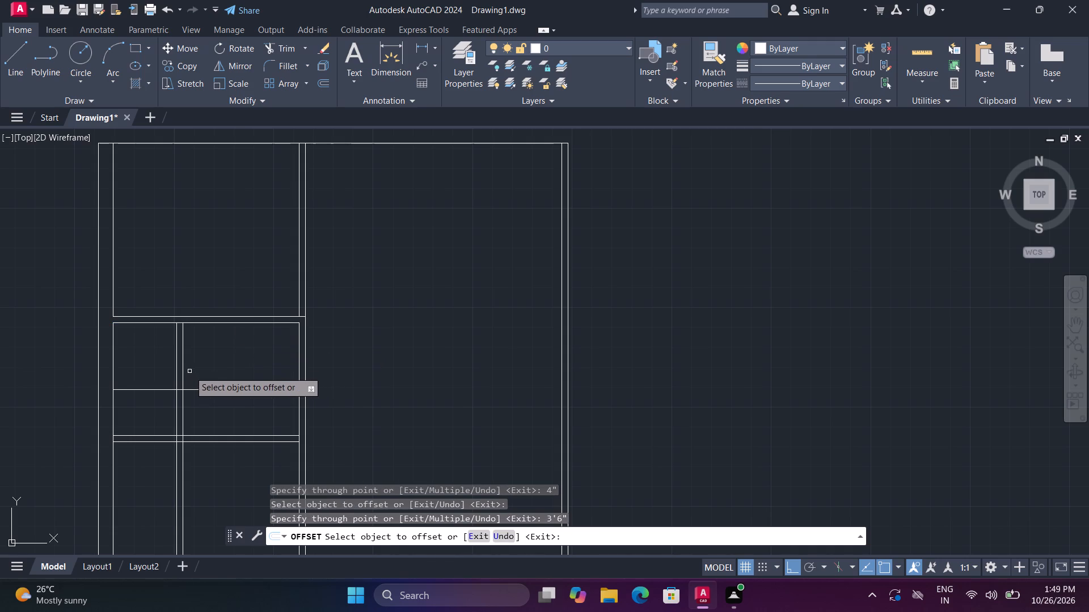
Offset the right line of the new 4" vertical wall 3'8" to the right.
left_click(183, 354)
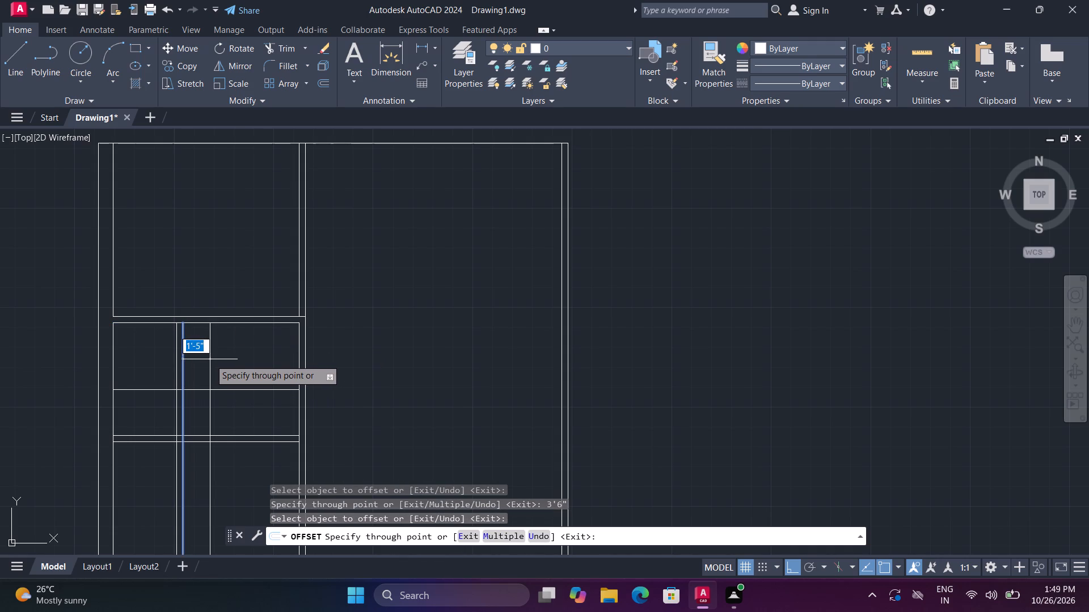
type("3'")
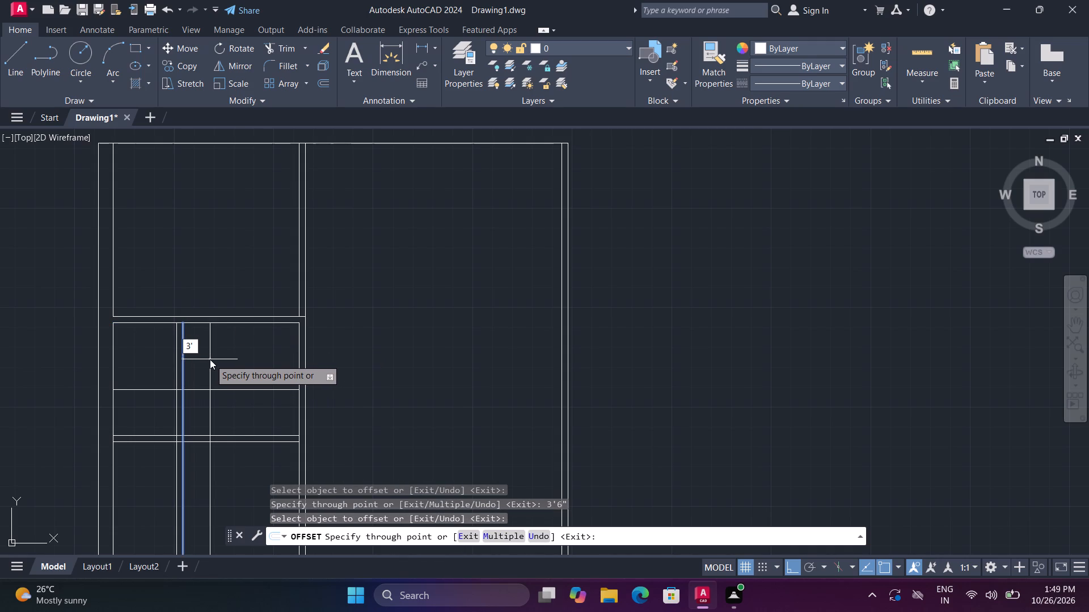
key("8")
key("shift+quotedbl")
key("Return")
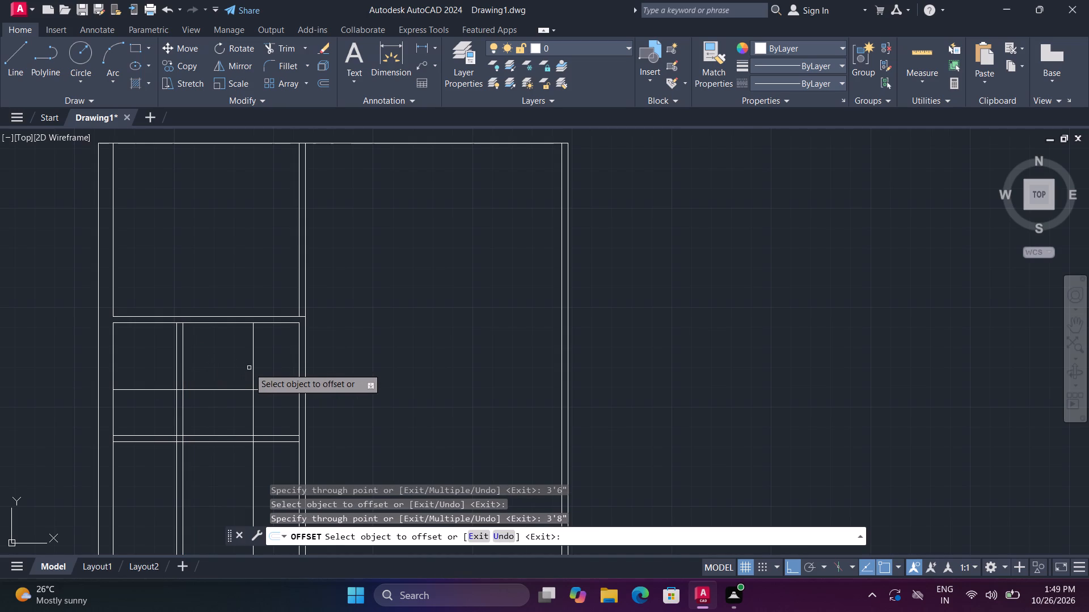
Offset the rightmost new vertical line 4" to the right, and offset the middle cross line 4" downward.
left_click(253, 378)
type("4\"")
key("Return")
left_click(233, 388)
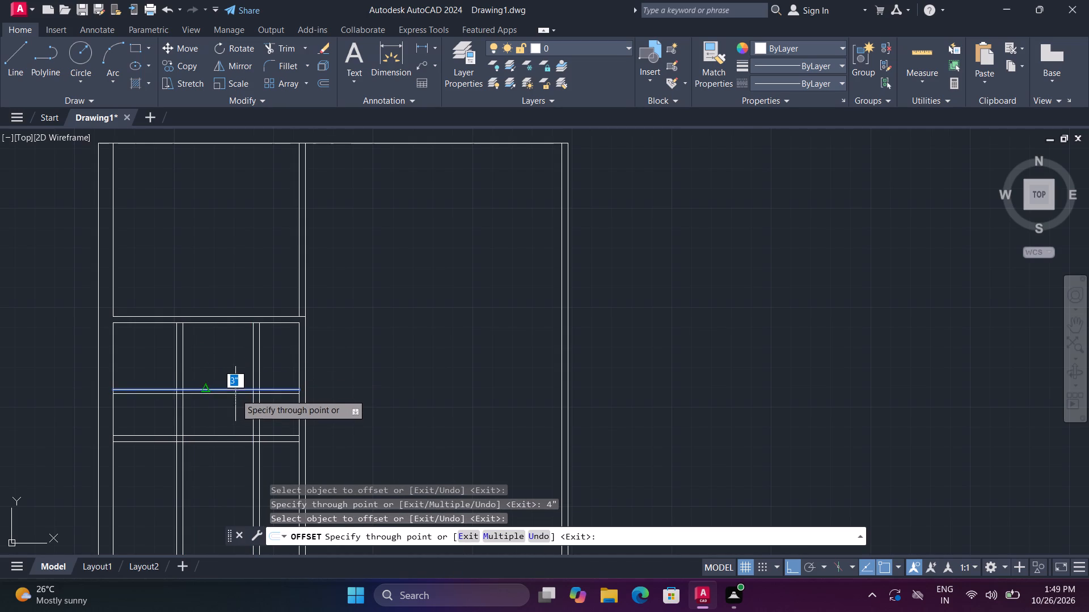
type("4/\"")
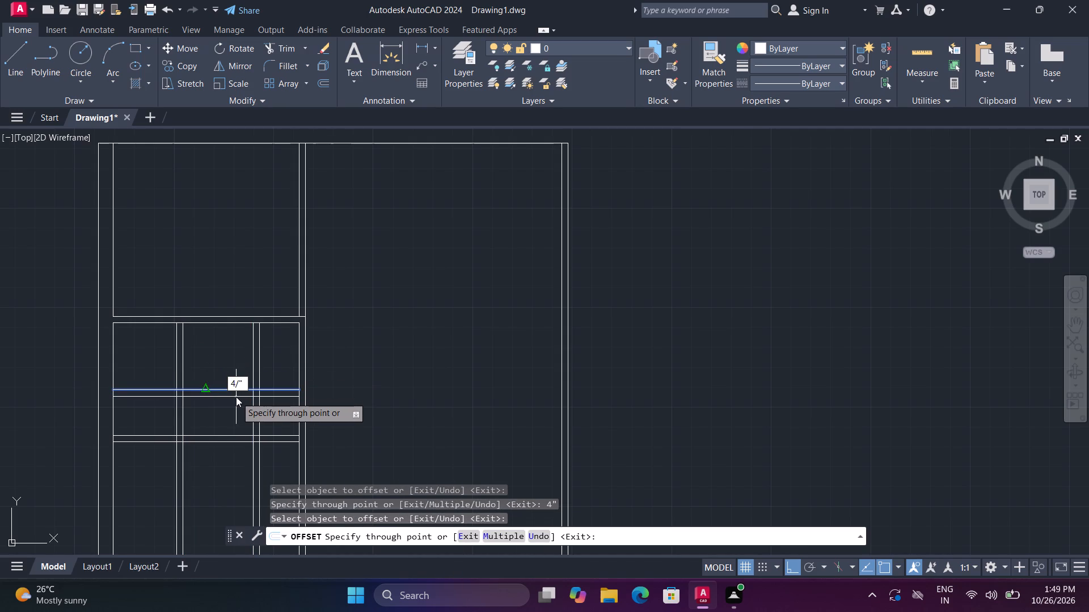
key("BackSpace")
key("BackSpace")
key("shift+quotedbl")
key("Return")
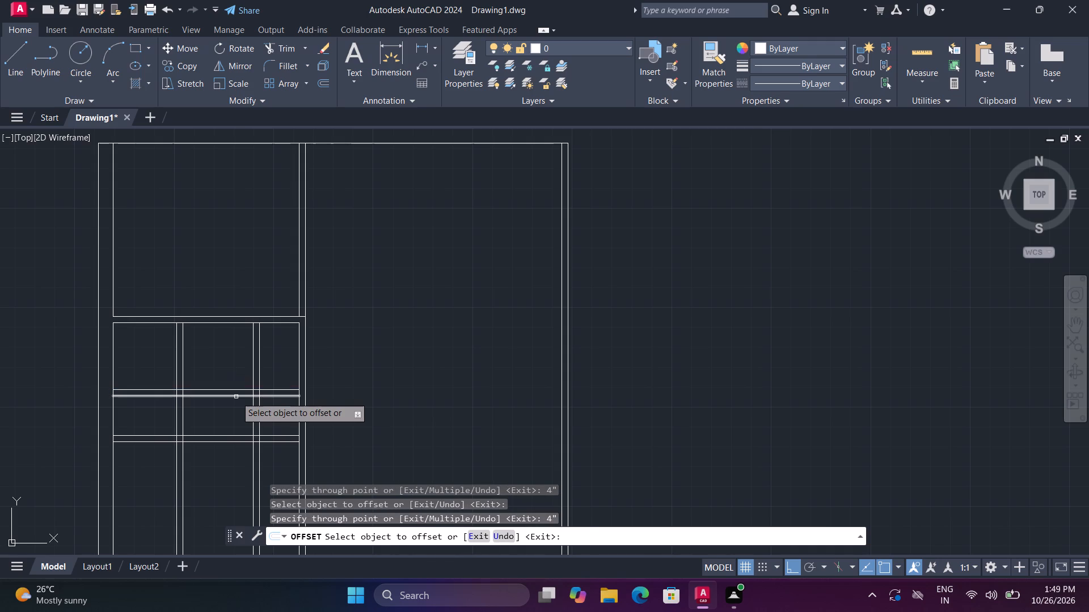
key("Escape")
Trim both 4" vertical walls below the second cross wall, and the right one between the middle and second cross walls.
type("tr")
key("space")
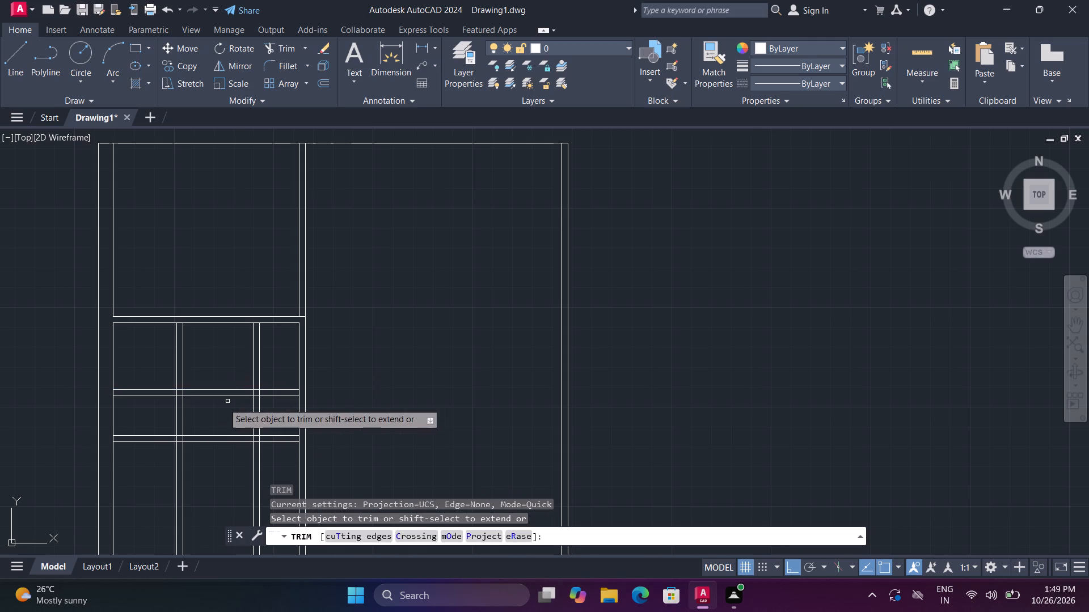
left_click(164, 469)
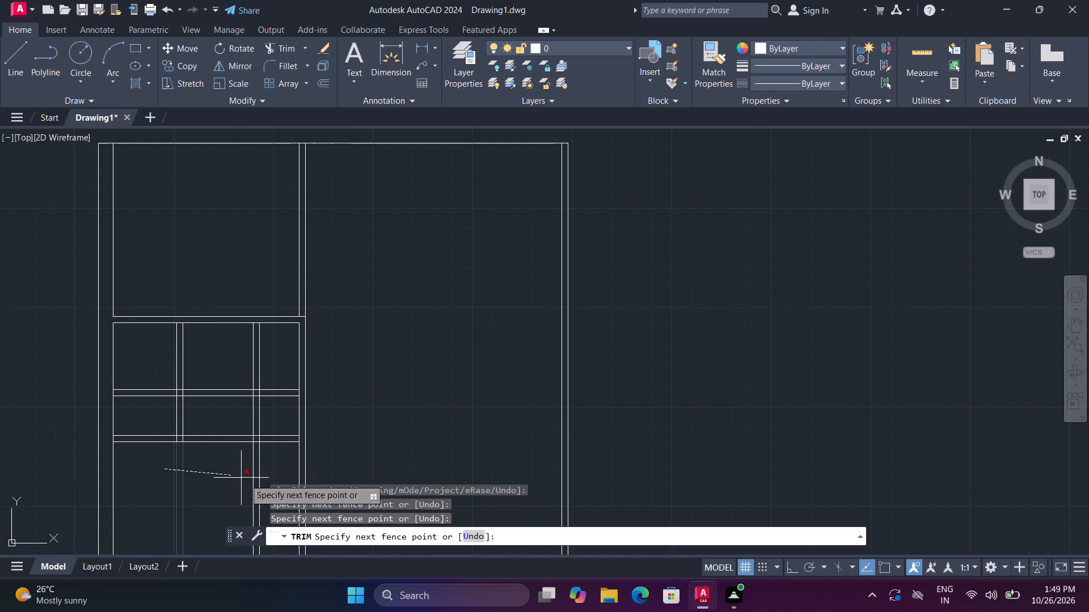
left_click(280, 479)
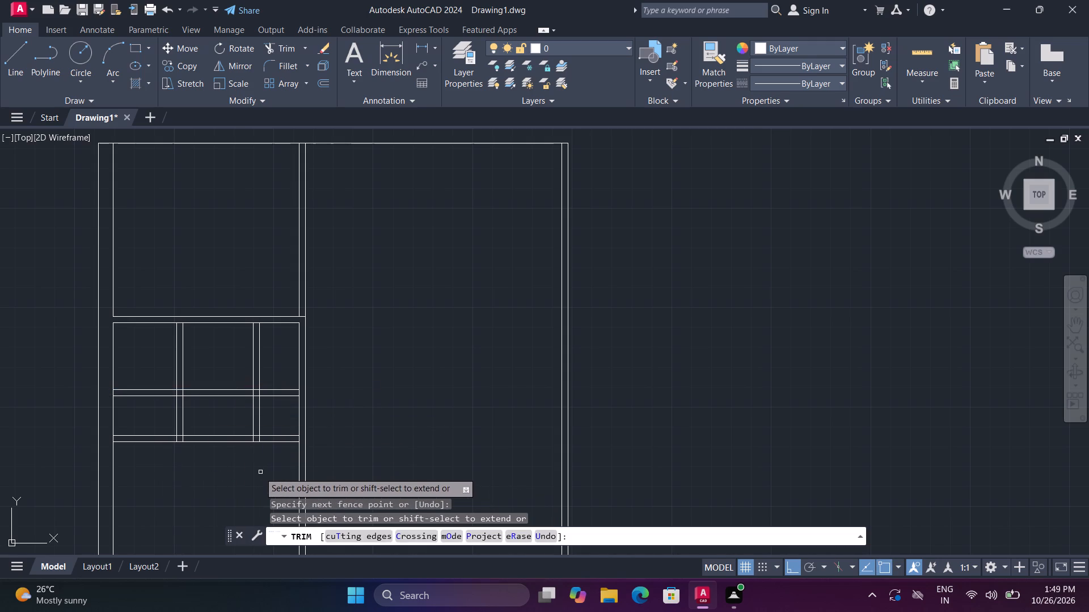
left_click(242, 412)
left_click(263, 416)
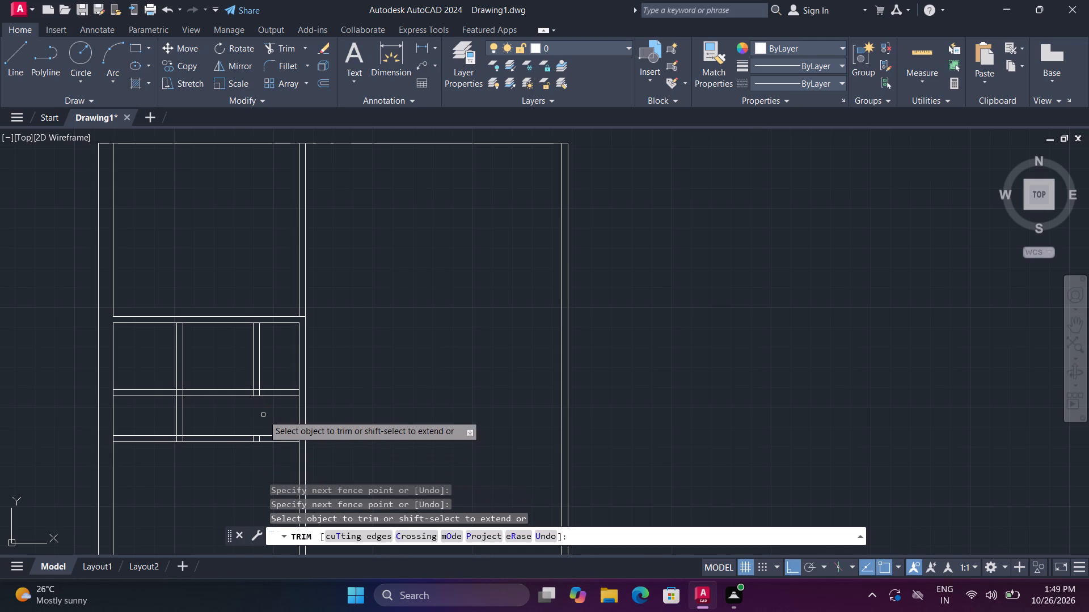
Extend the middle wall's lower line and second cross wall's upper line to the partition's far line, and trim the partition's near line between them.
left_click(268, 408)
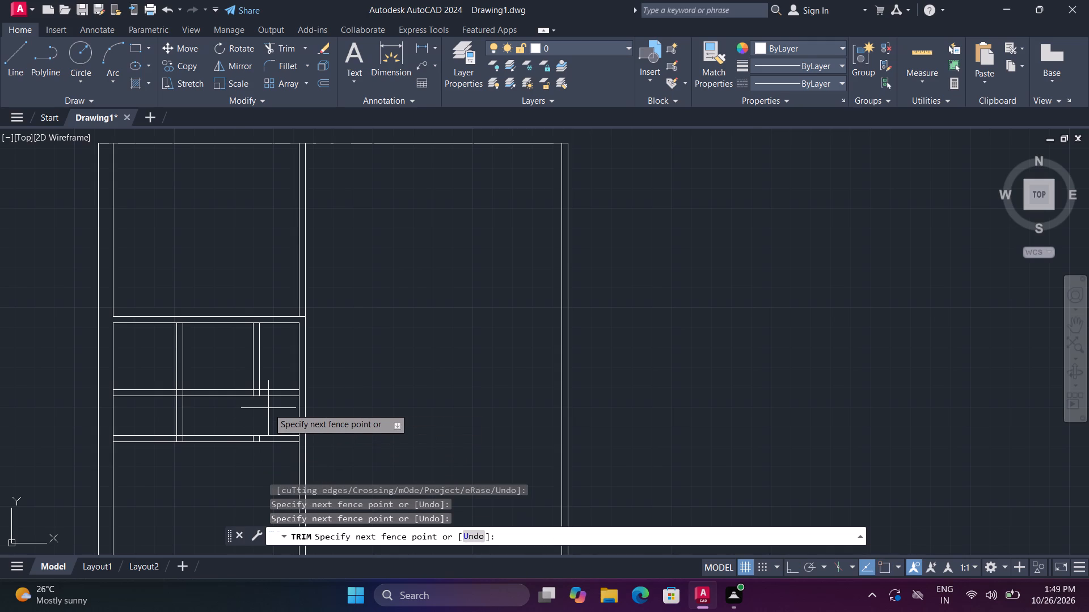
left_click(268, 408)
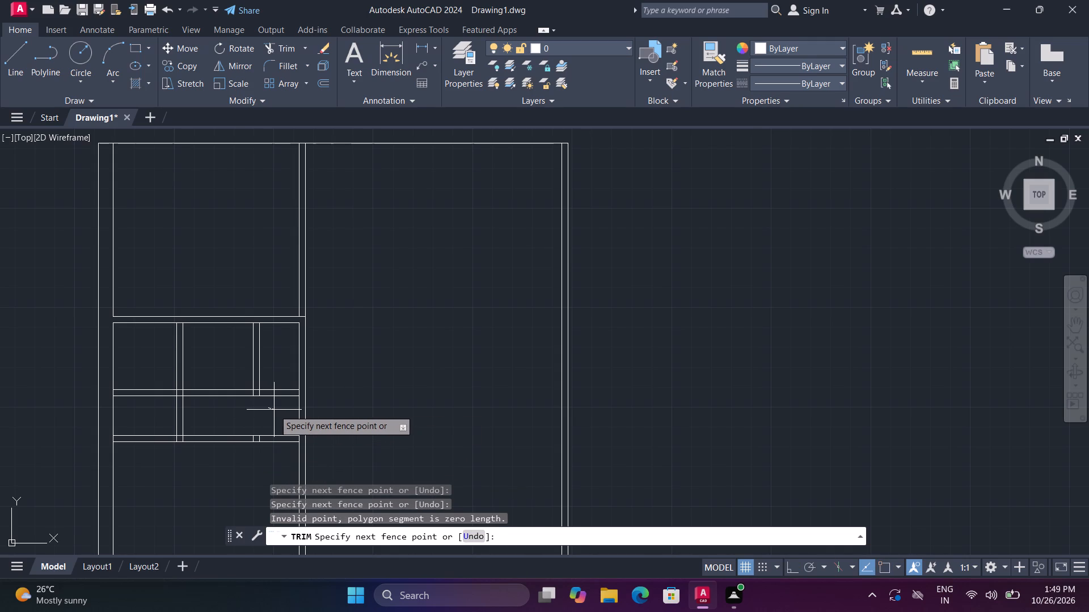
left_click(274, 410)
left_click(284, 397, "shift")
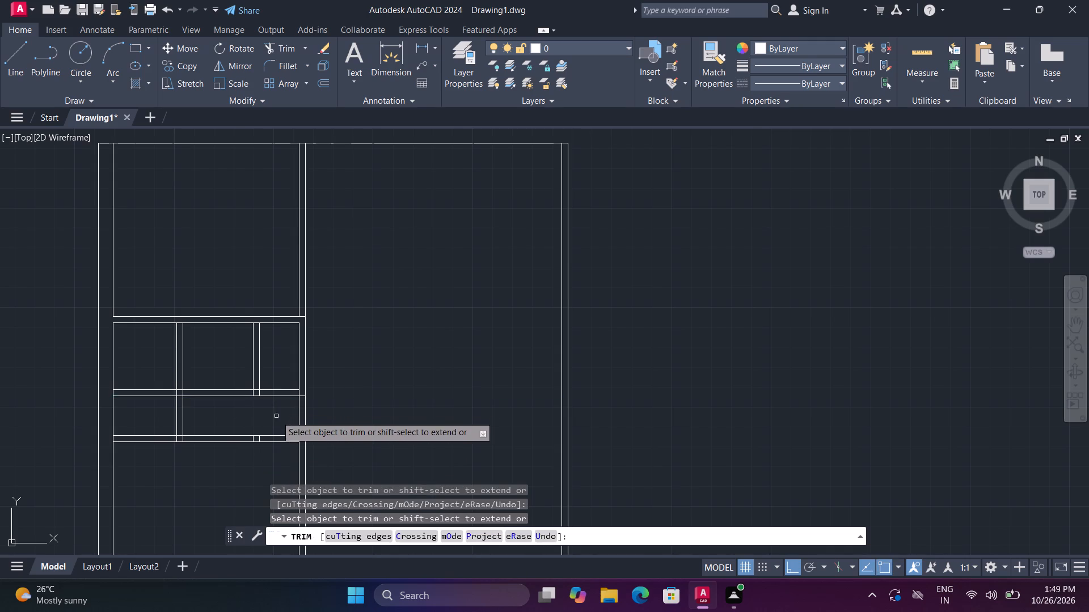
left_click(276, 416)
left_click(286, 423)
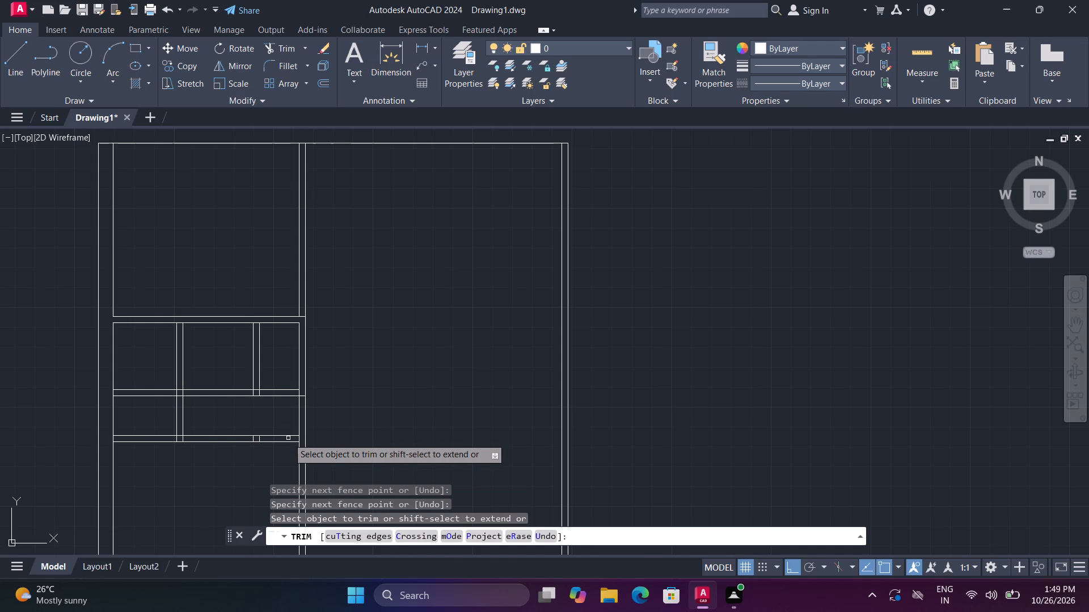
left_click(288, 436, "shift")
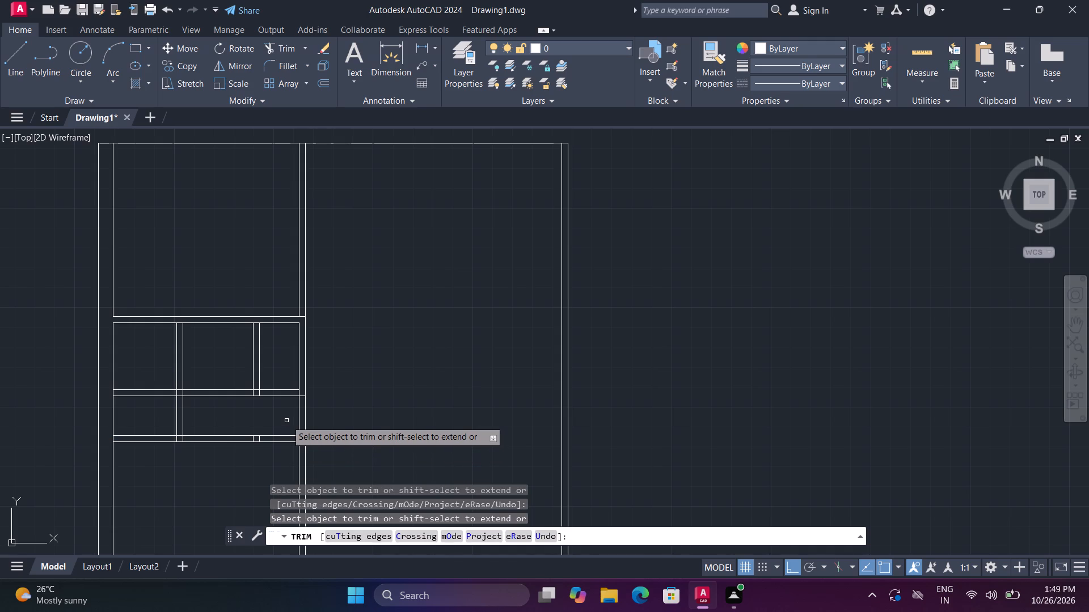
left_click(286, 420)
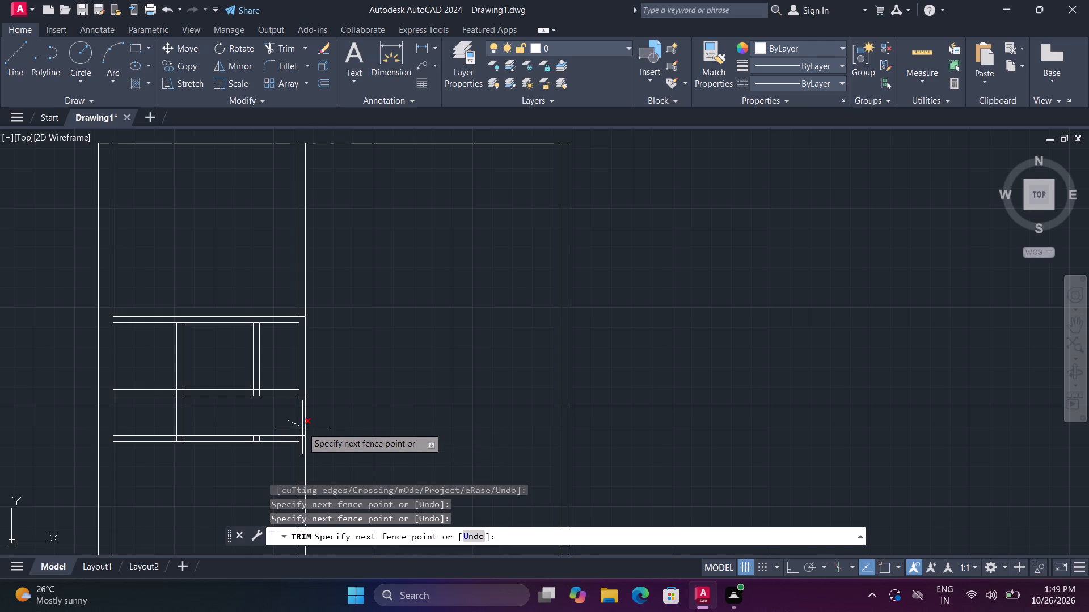
left_click(302, 427)
Trim the middle cross wall between the right 4" vertical wall and the partition, and clear the inner line at their corner.
scroll(296, 401, "up", 2)
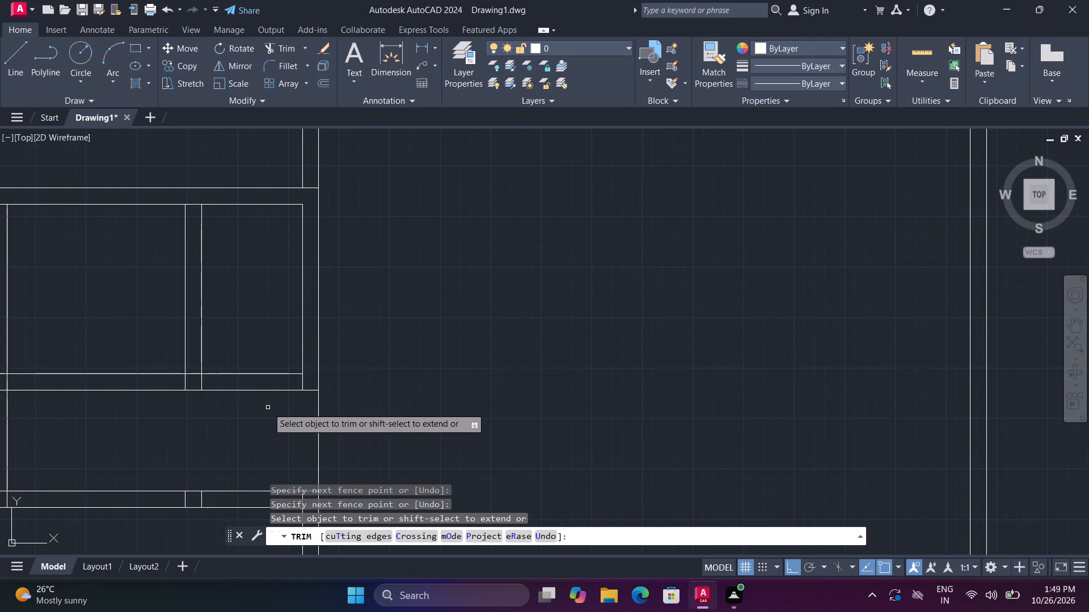
left_click(268, 407)
left_click(255, 343)
scroll(254, 347, "down", 1)
middle_click_drag(250, 373, 251, 373)
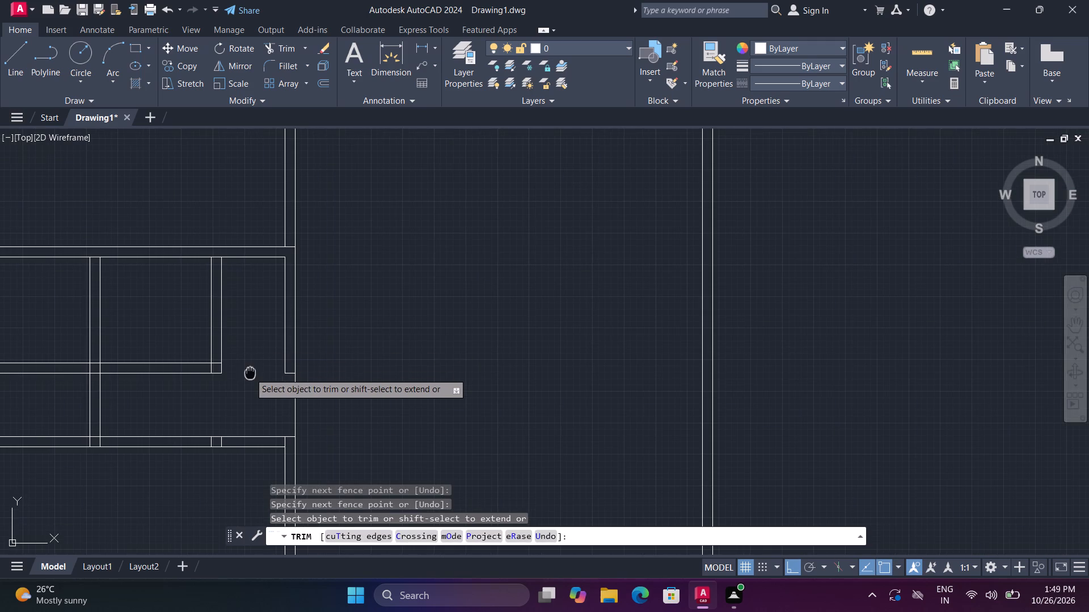
middle_click_drag(251, 373, 298, 380)
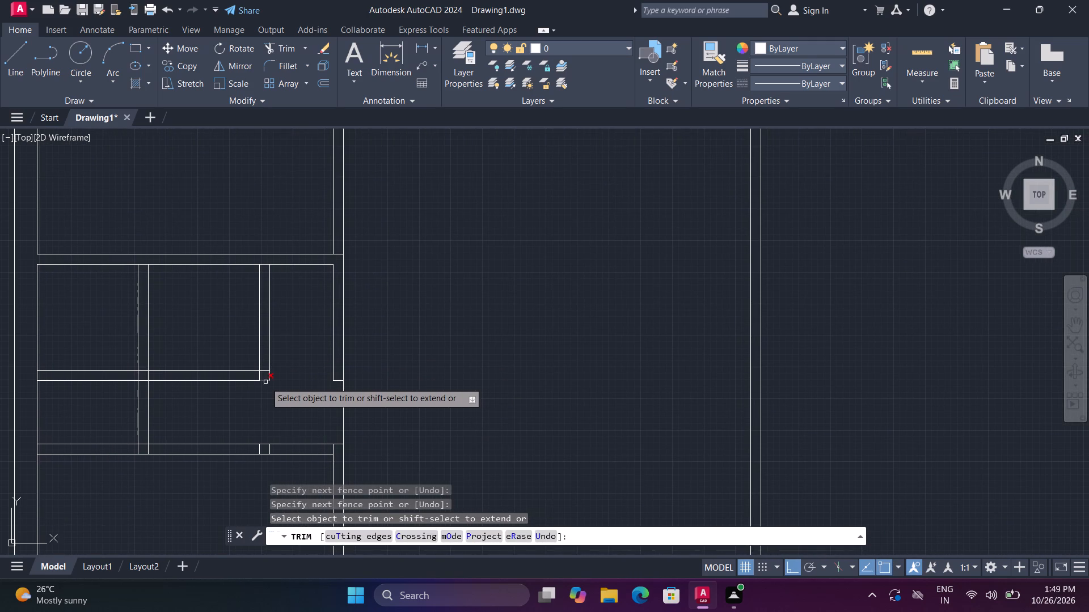
scroll(256, 385, "up", 2)
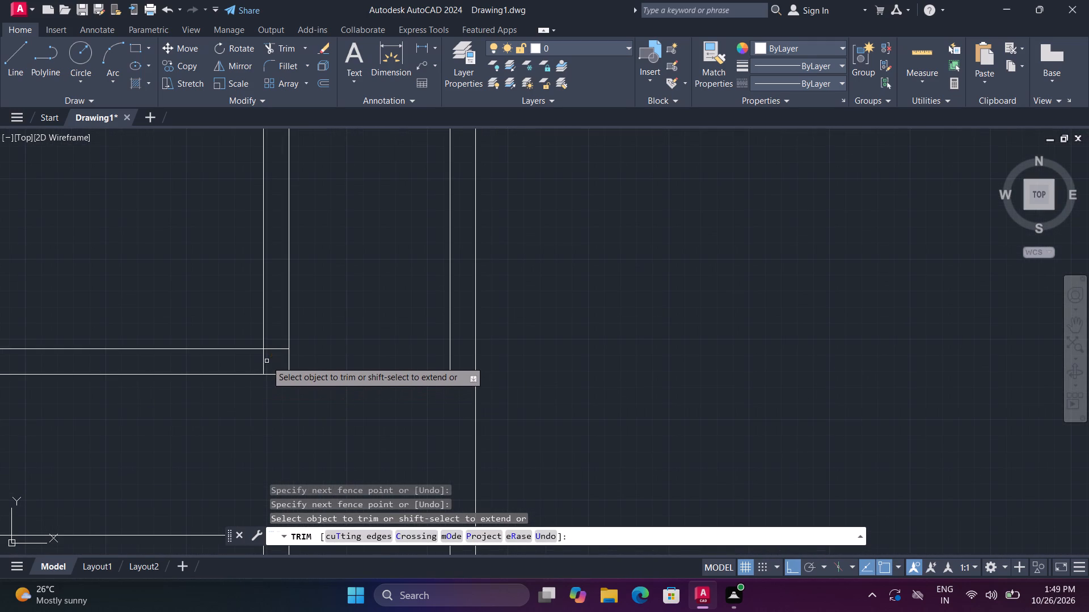
left_click(264, 360)
scroll(261, 362, "down", 2)
middle_click_drag(185, 389, 301, 392)
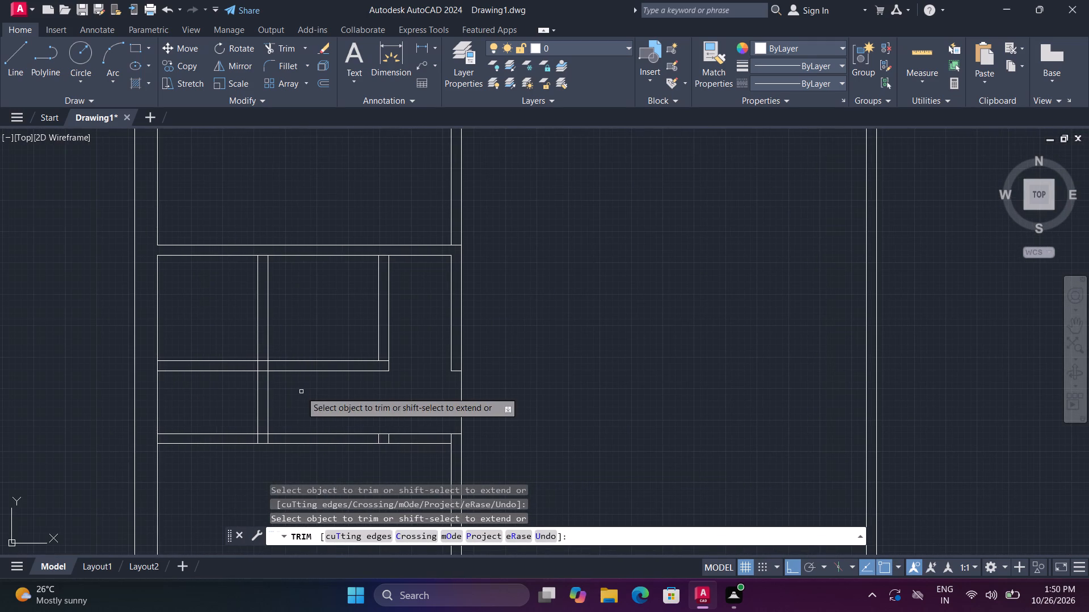
Trim the left 4" wall's right line below the middle cross wall, and the right wall's stubs inside the second cross wall.
left_click(268, 402)
left_click(266, 441)
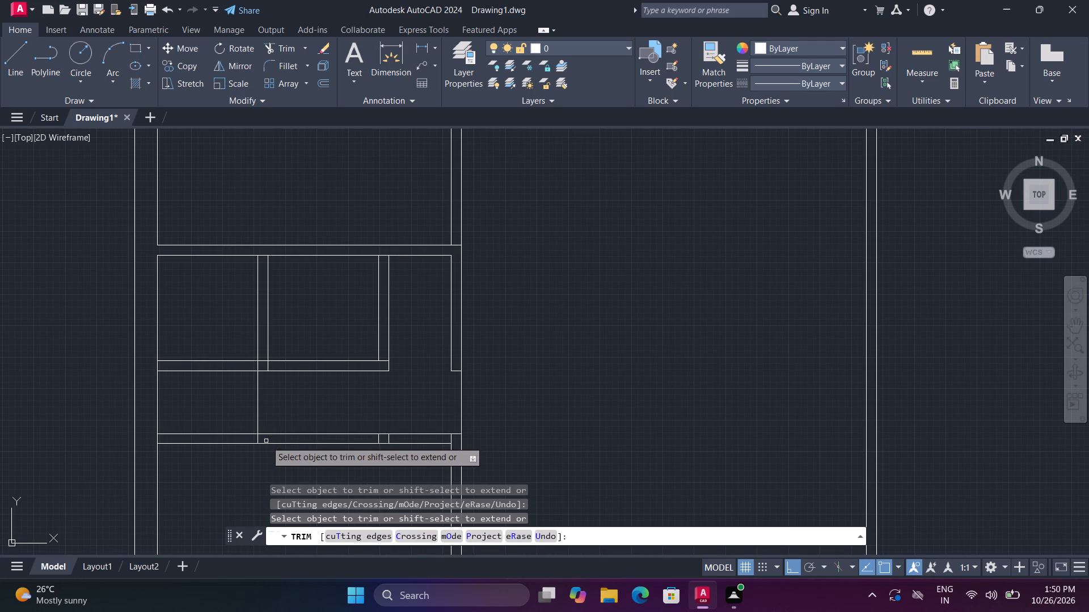
left_click(375, 437)
left_click(396, 440)
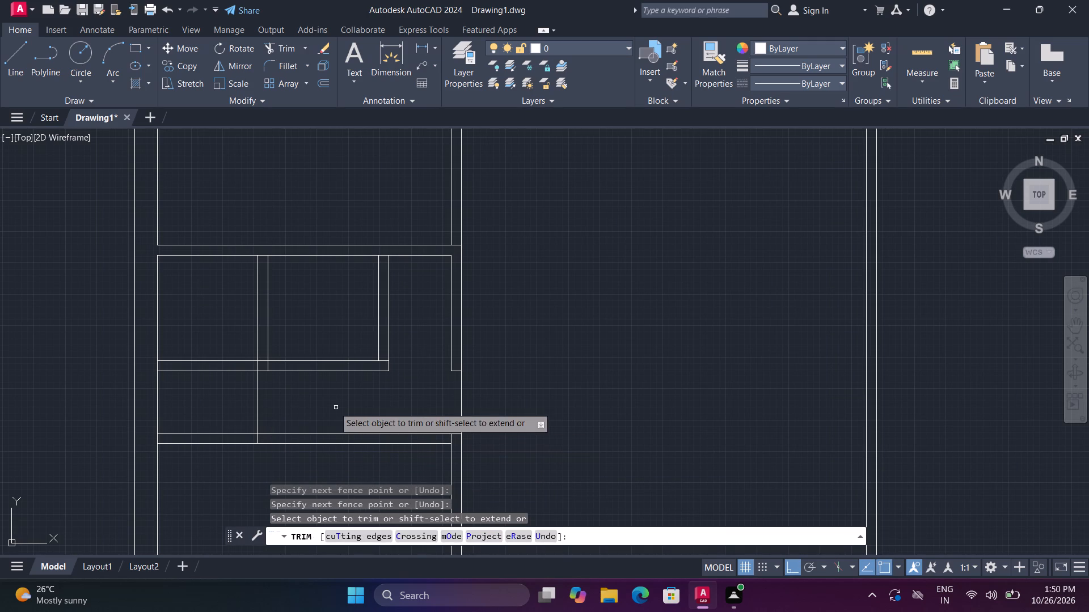
Clear the overlapping lines where the left 4" wall meets the middle cross wall, and trim the middle wall's portion left of it.
middle_click_drag(296, 399, 353, 432)
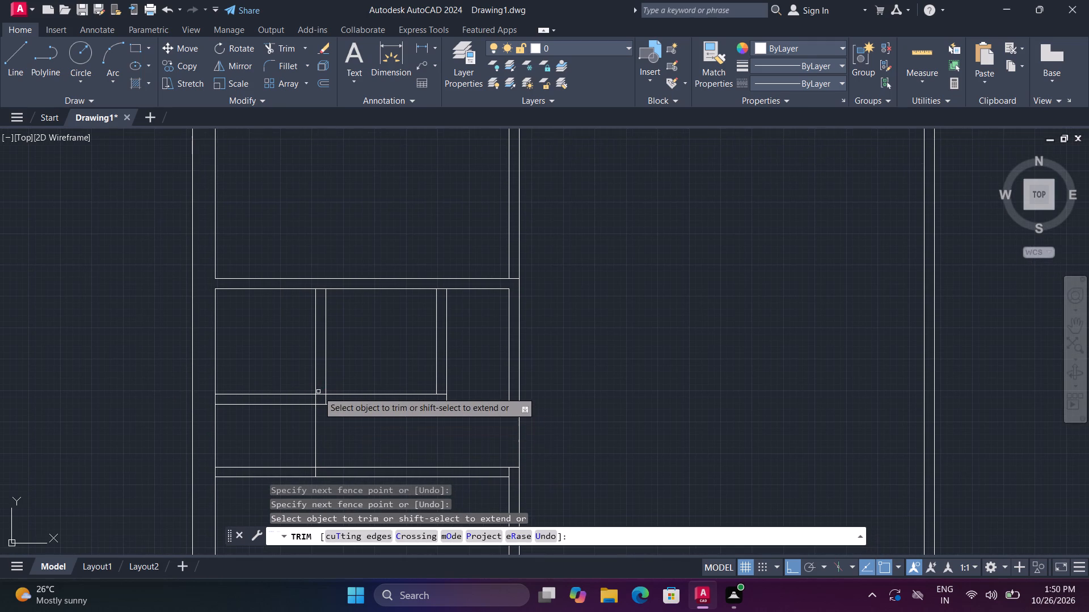
scroll(320, 395, "up", 2)
left_click(320, 395)
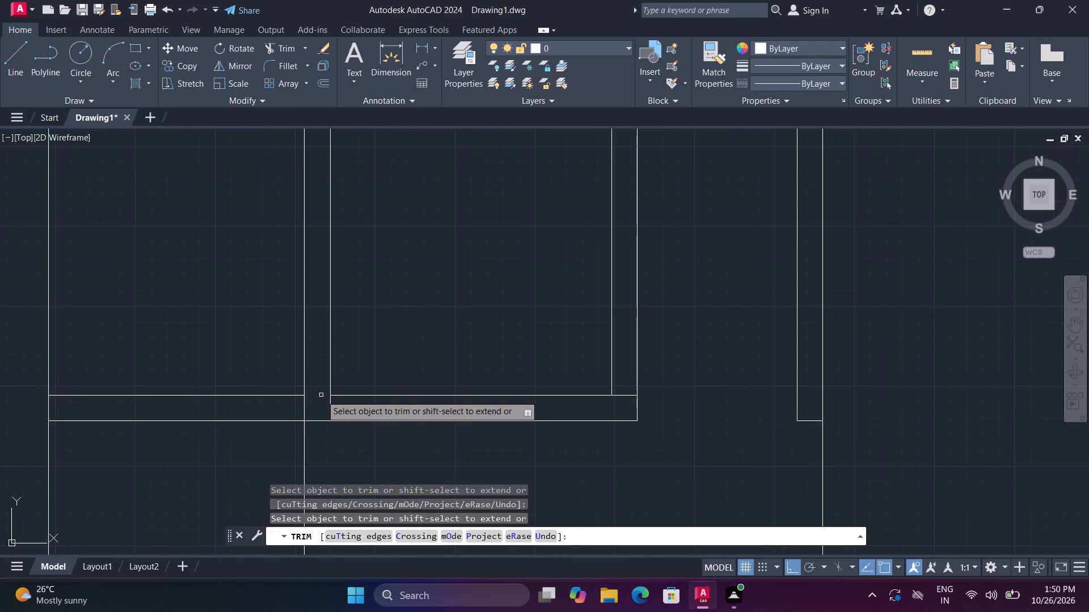
left_click(332, 408)
left_click(250, 426)
left_click(237, 336)
Trim the partition's near line and the left outer wall's inner line where they cross the second cross wall.
scroll(237, 336, "down", 4)
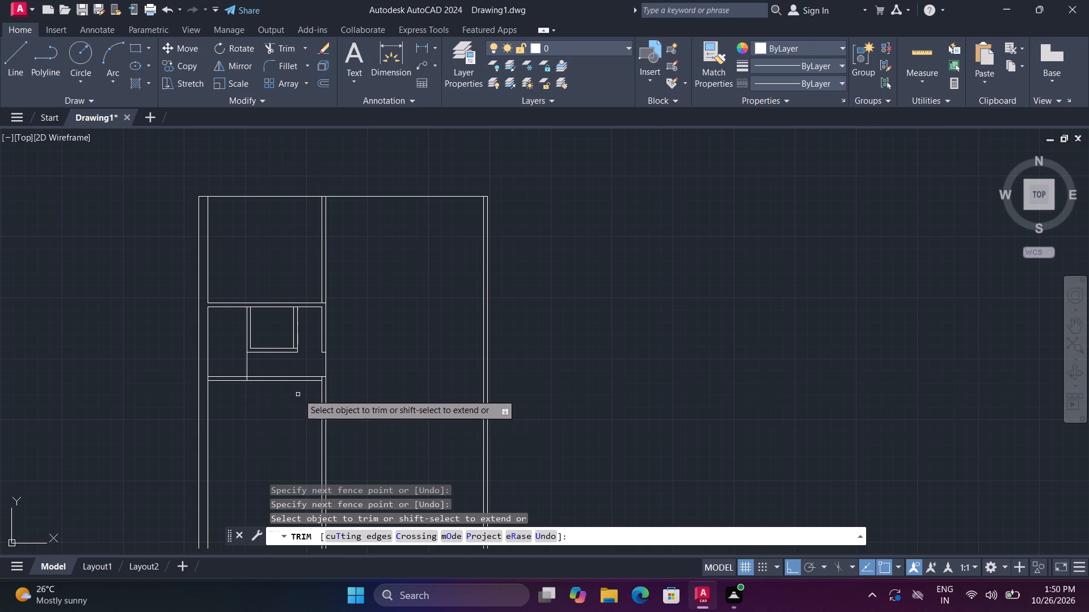
scroll(320, 381, "up", 4)
left_click(326, 372)
scroll(326, 372, "down", 5)
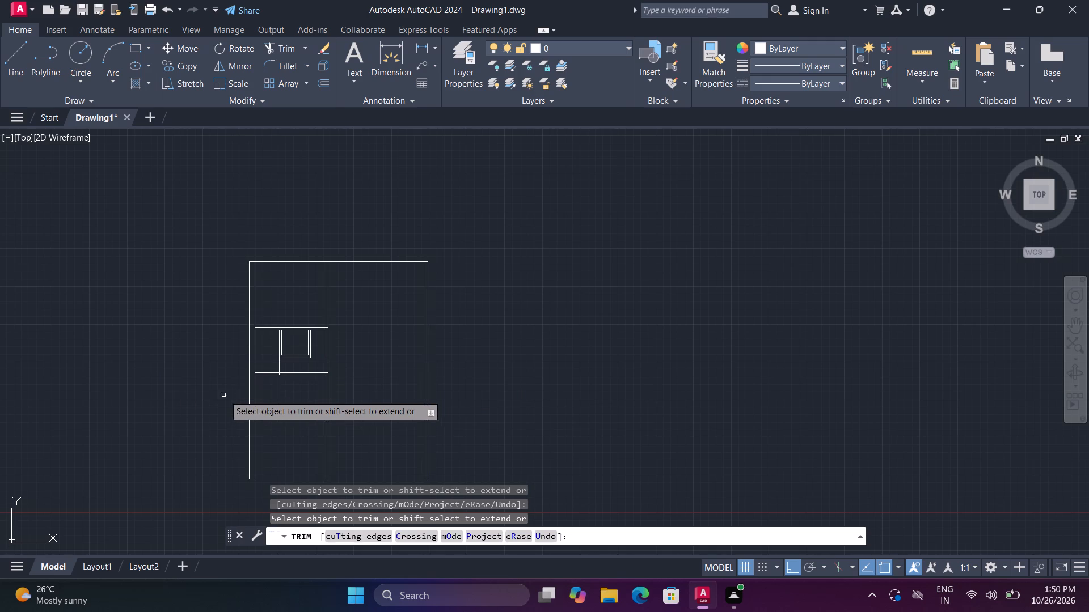
scroll(243, 380, "up", 4)
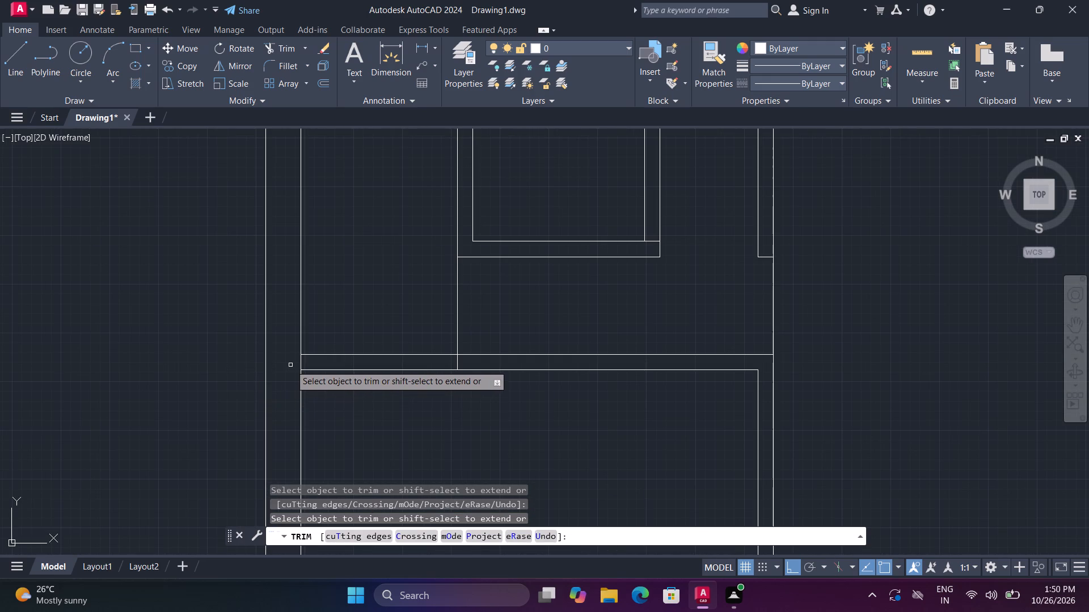
left_click(300, 359)
scroll(302, 365, "down", 4)
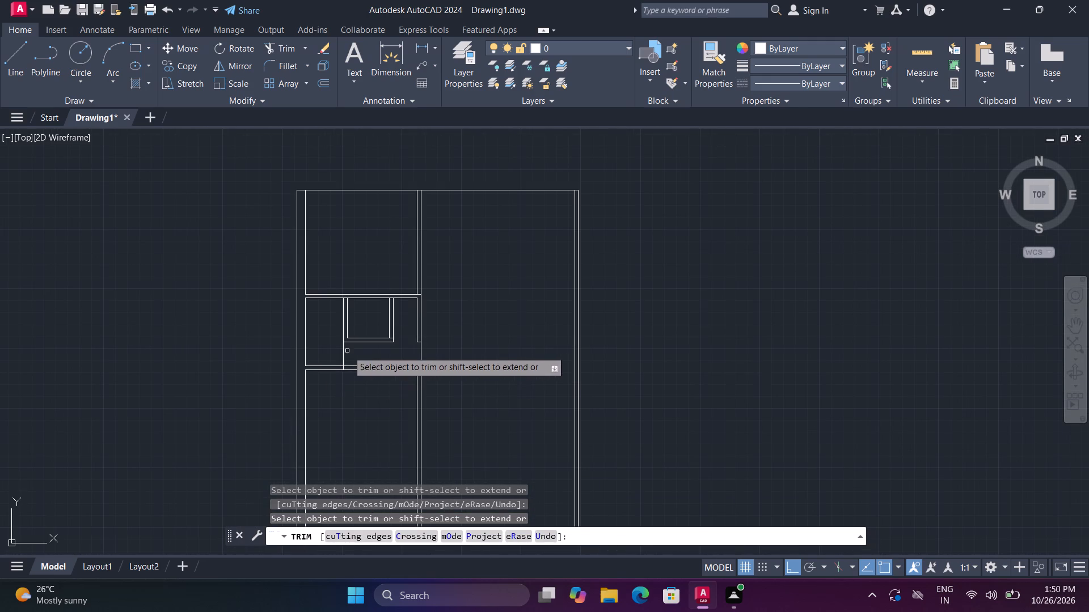
key("Escape")
Draw a short horizontal line across the right 4" vertical wall, above its midpoint.
type("l")
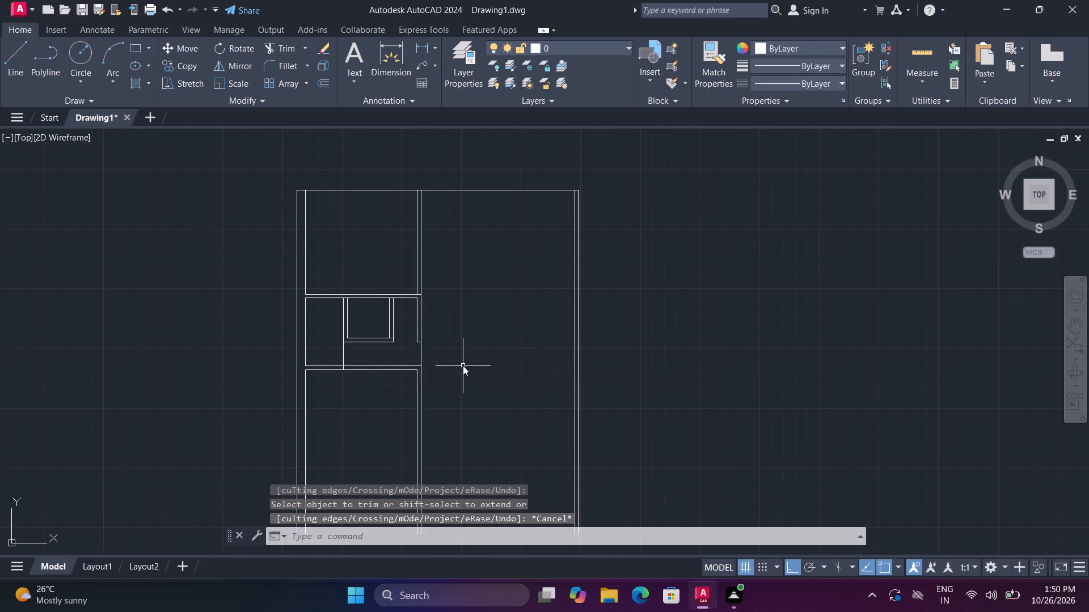
key("space")
scroll(373, 359, "up", 2)
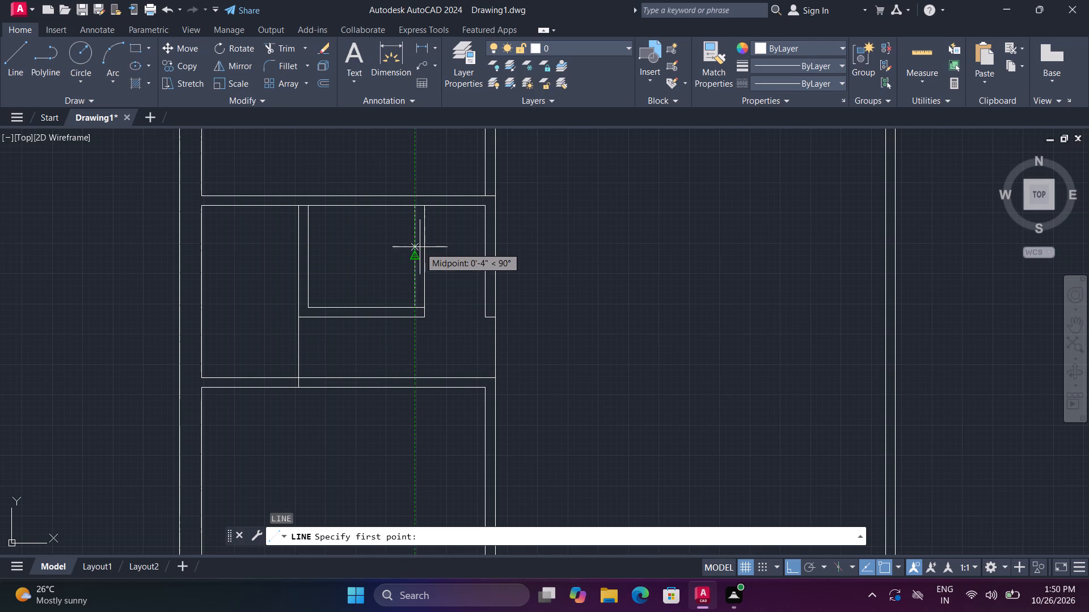
left_click(399, 244)
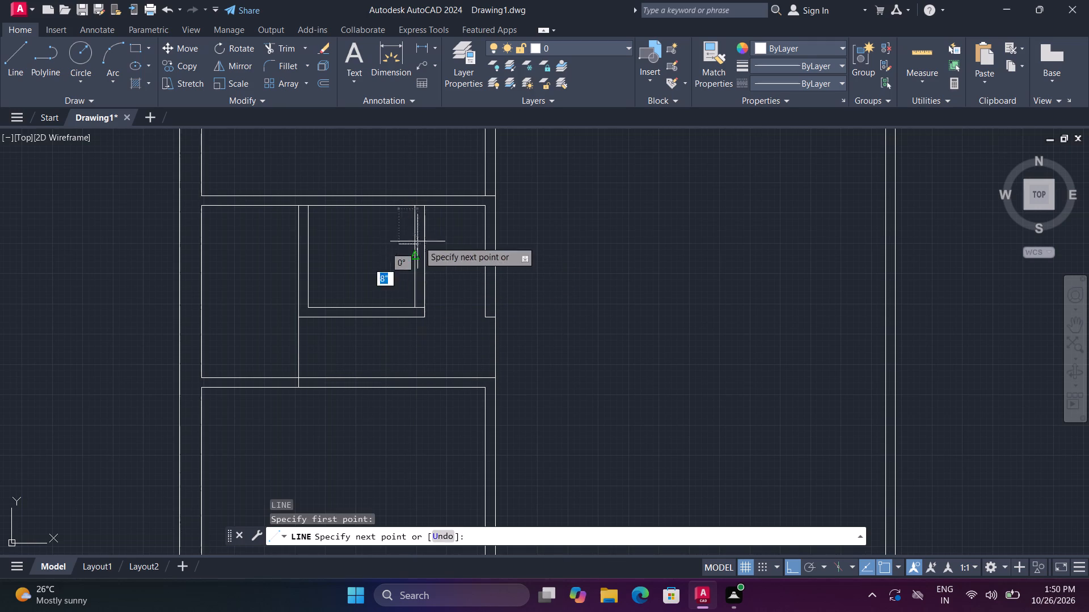
left_click(440, 241)
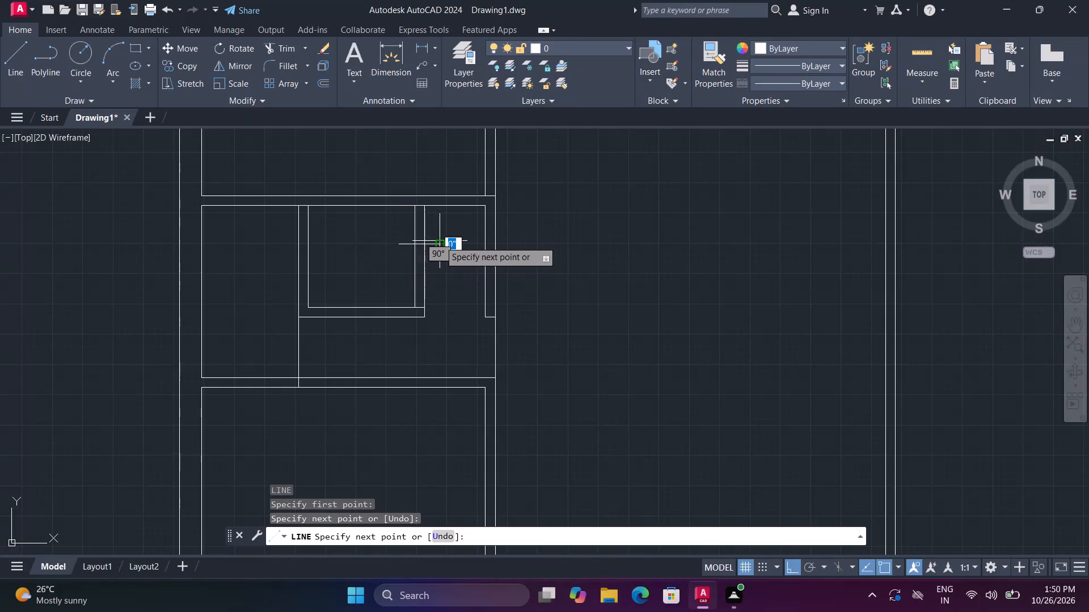
key("c")
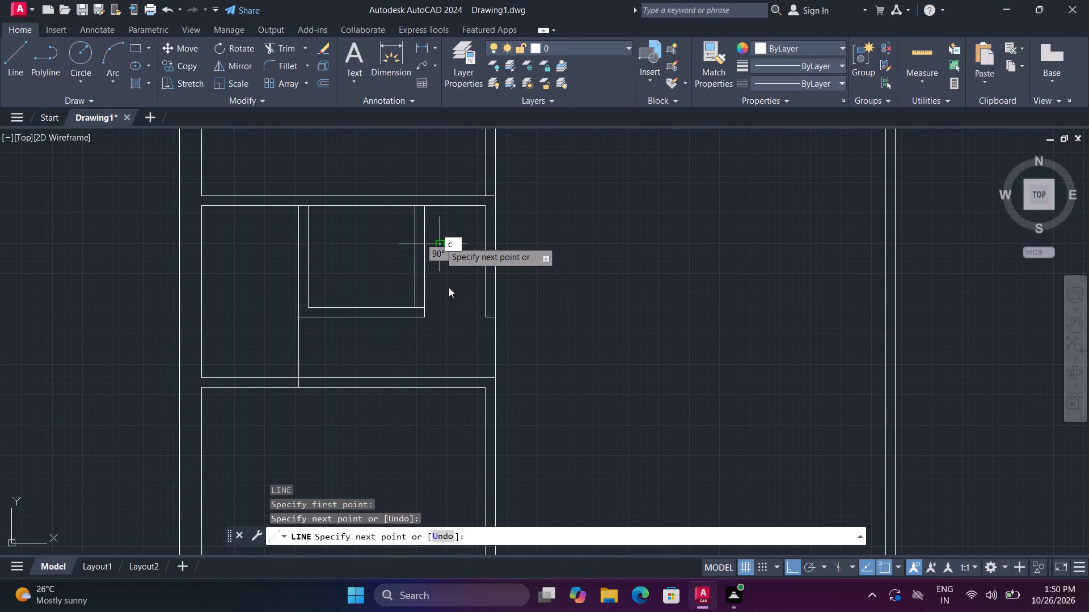
key("Escape")
key("space")
Trim both lines of the right 4" vertical wall below the short horizontal line.
type("tr")
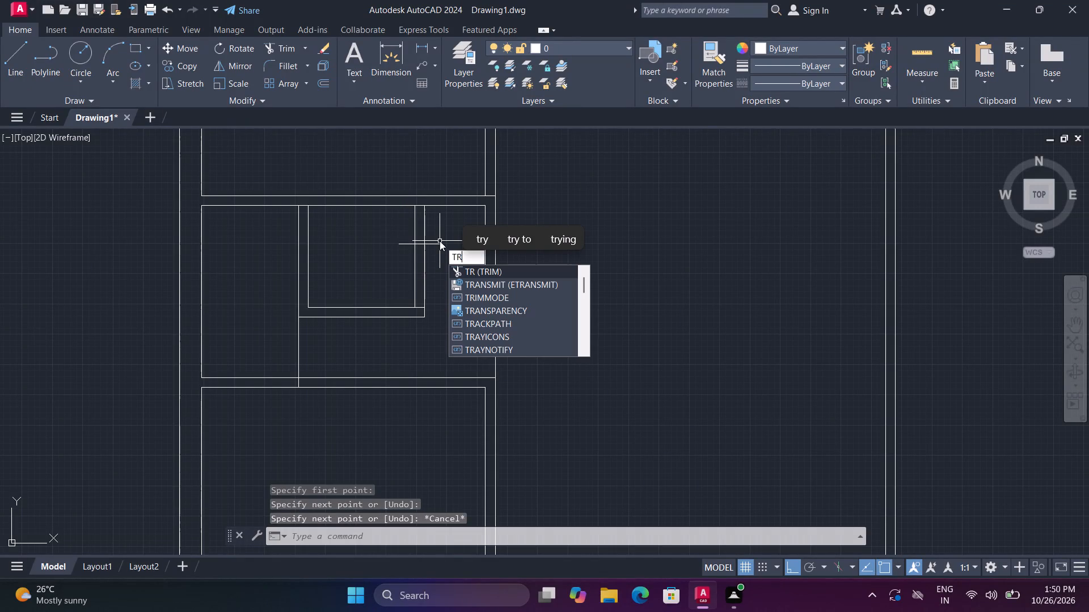
key("Escape")
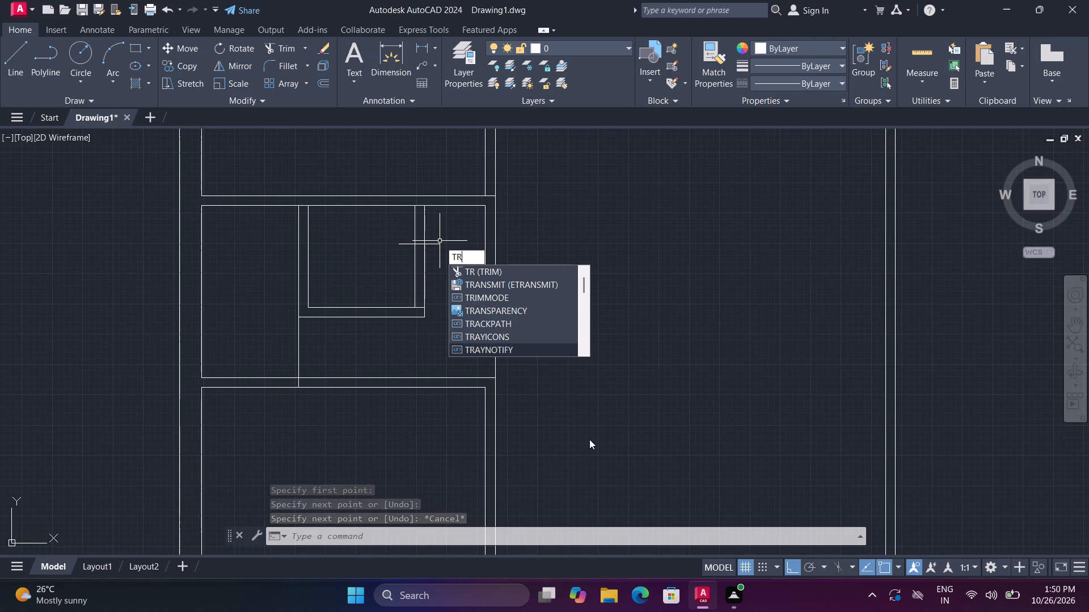
left_click(589, 439)
left_click(590, 438)
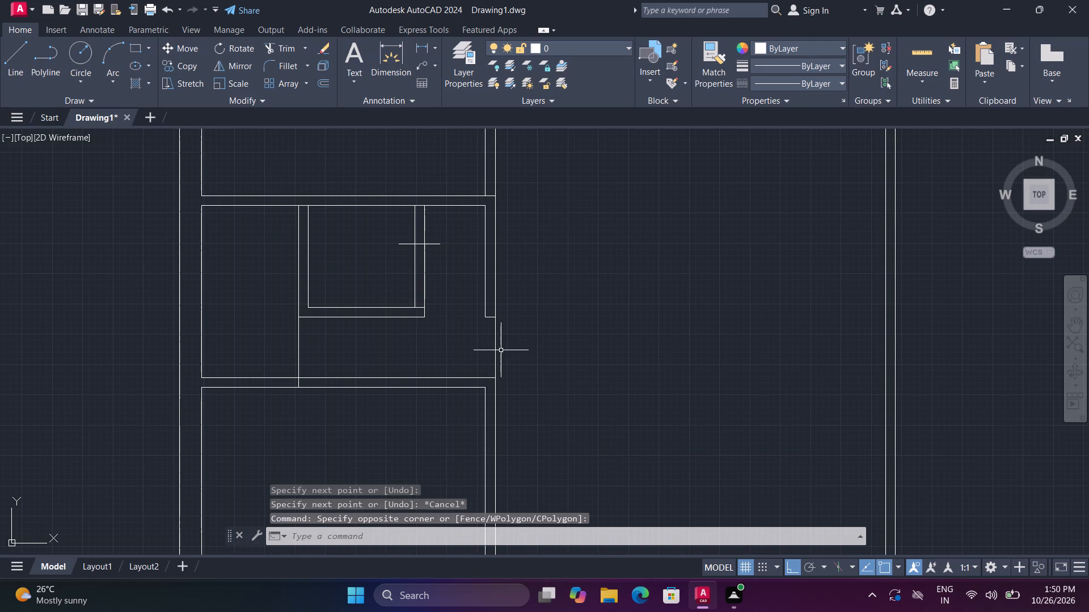
key("t")
type("r")
key("space")
left_click(390, 260)
left_click(446, 306)
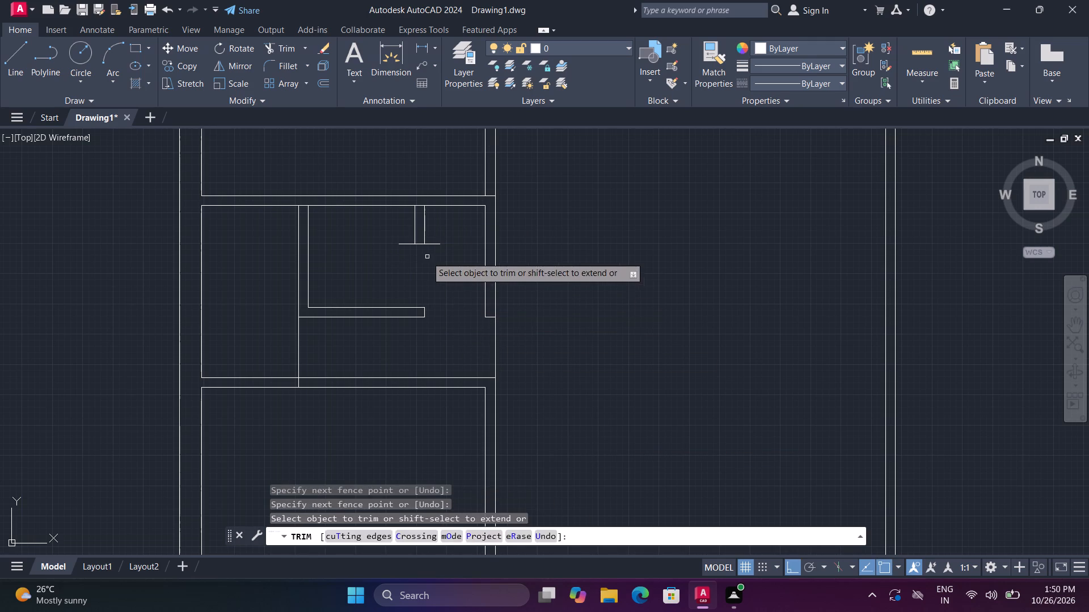
Trim the overhanging ends of the short horizontal line on both sides of the right 4" vertical wall.
left_click(425, 255)
left_click(435, 241)
left_click(414, 263)
left_click(401, 244)
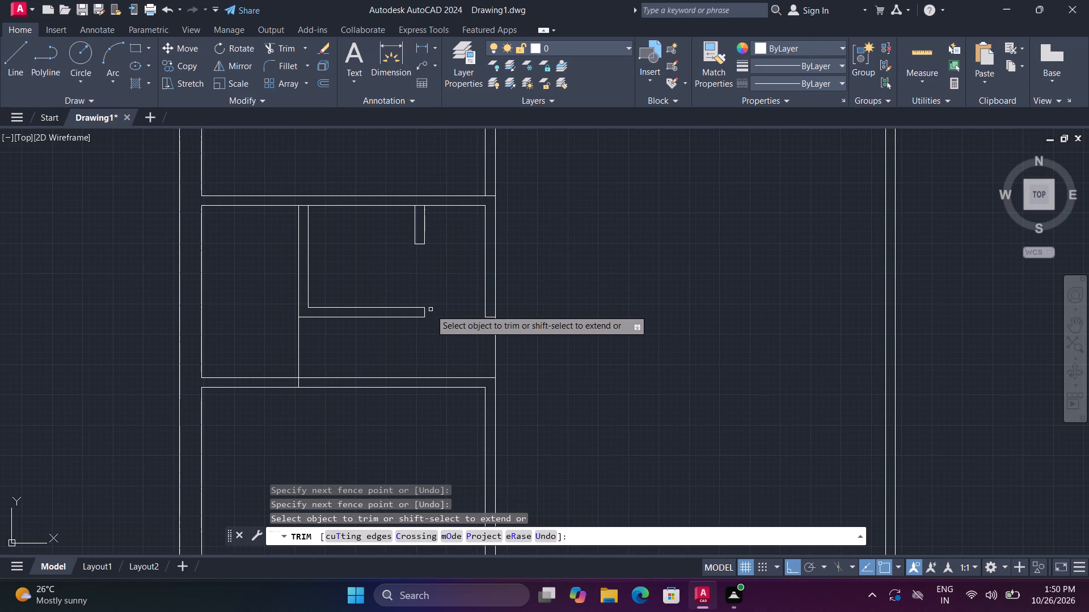
scroll(431, 313, "down", 2)
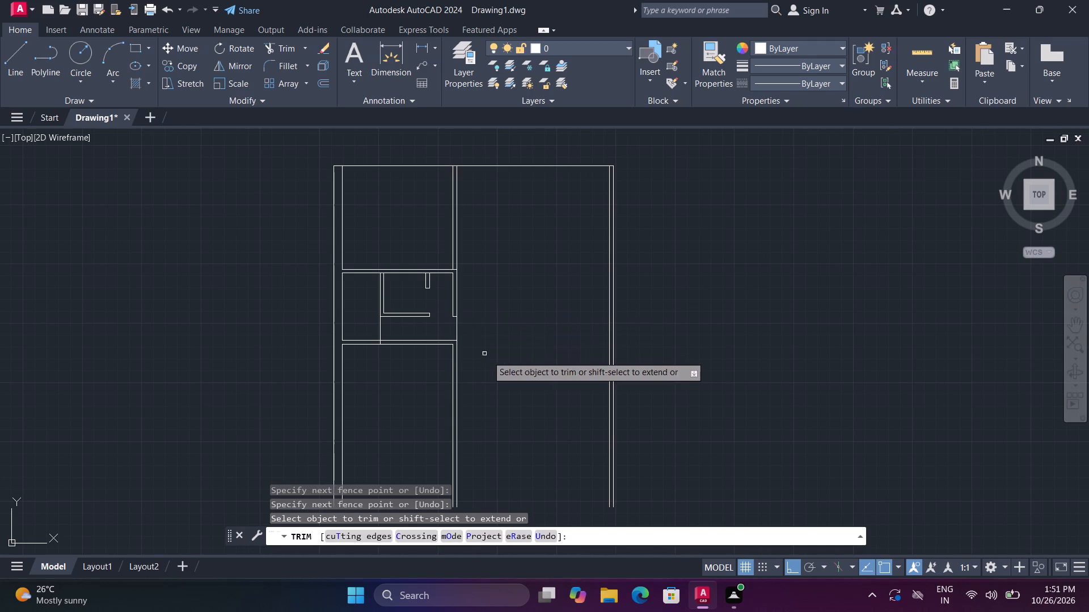
middle_click_drag(492, 361, 466, 307)
scroll(492, 361, "up", 1)
scroll(437, 248, "down", 1)
key("space")
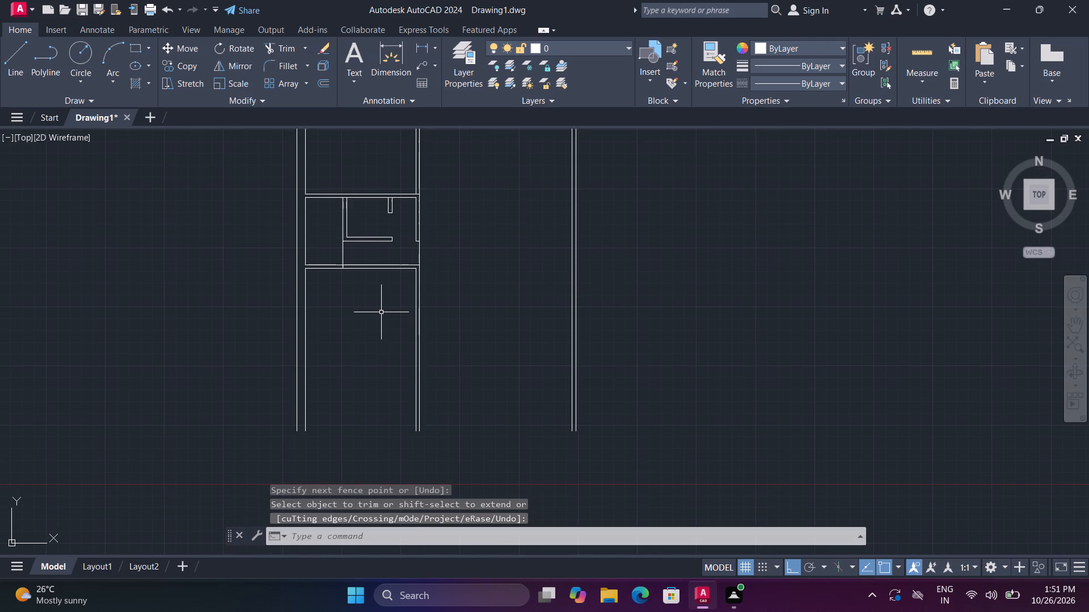
Offset the lower cross wall's bottom line 10'2" downward.
type("o t")
key("space")
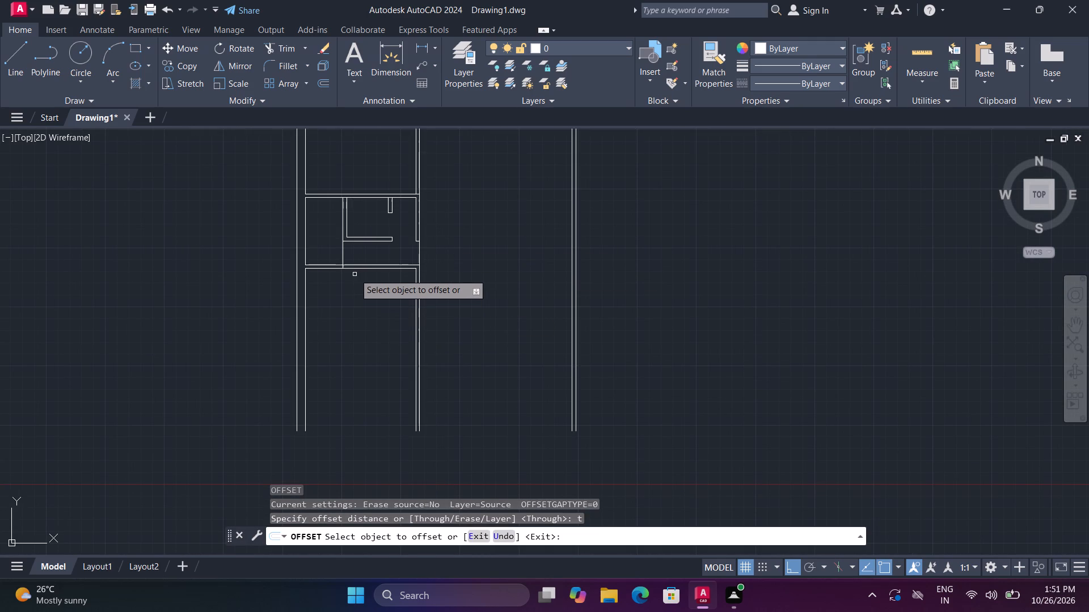
scroll(354, 267, "up", 2)
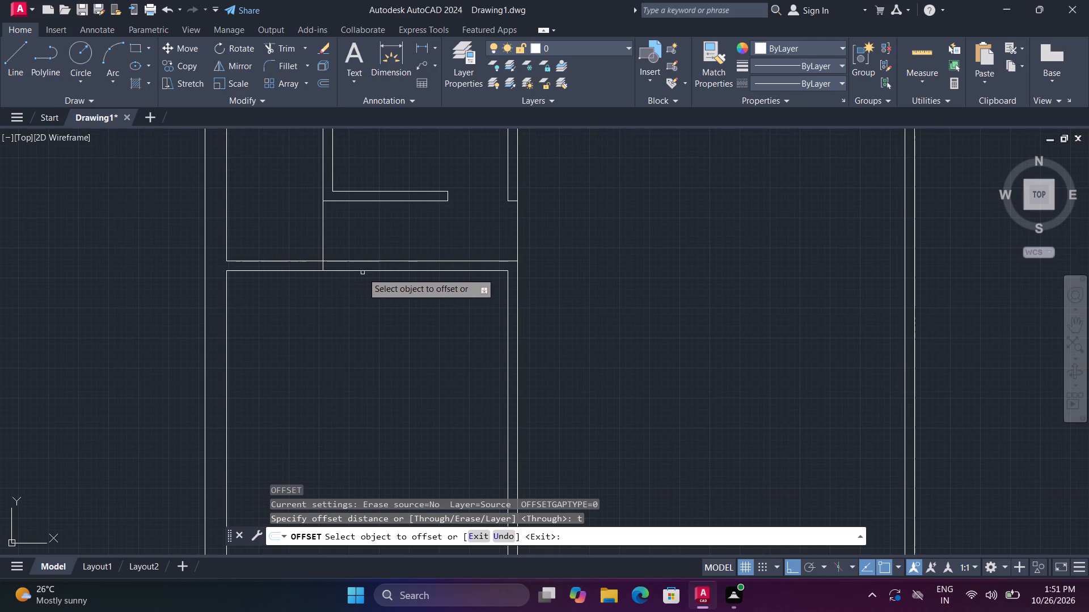
left_click(362, 270)
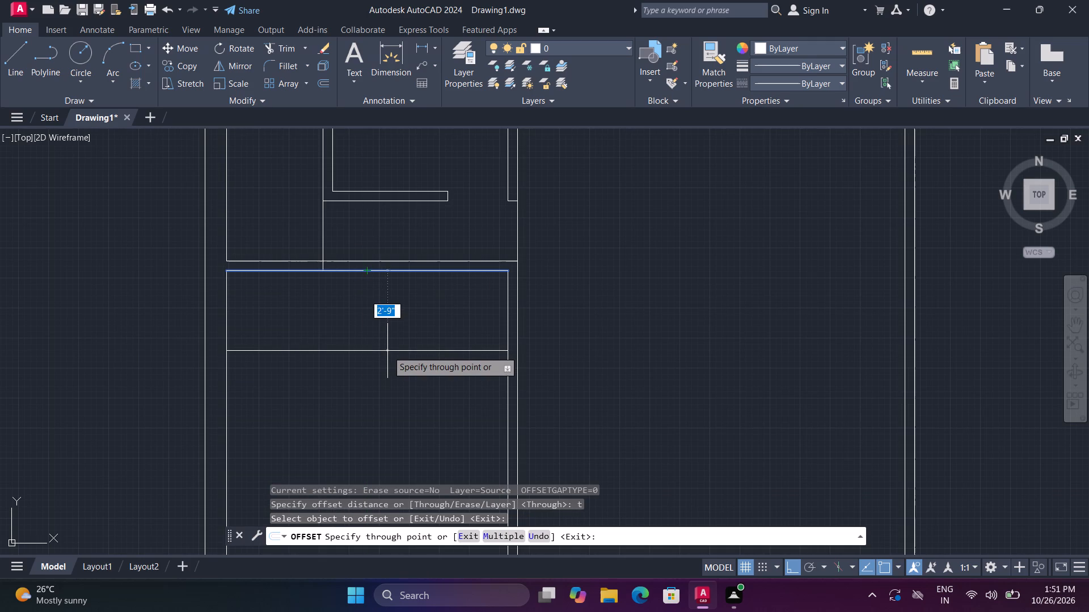
key("1")
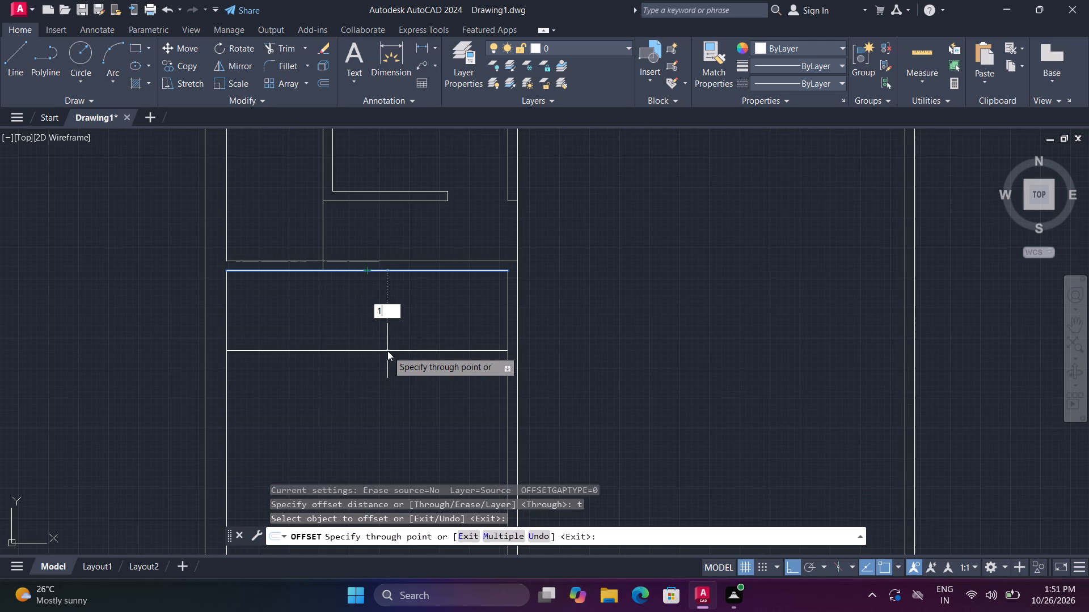
type("0'")
key("2")
key("shift+quotedbl")
key("Return")
Offset the new horizontal line 4" downward to form the plan's bottom wall.
scroll(387, 355, "down", 2)
middle_click_drag(387, 362, 398, 262)
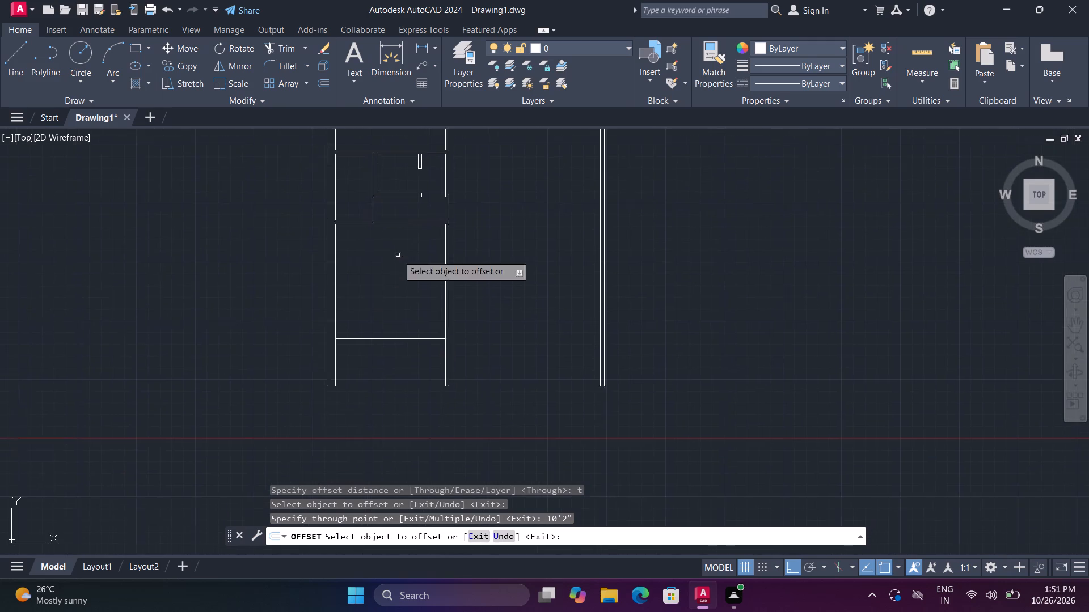
scroll(412, 356, "up", 1)
left_click(410, 328)
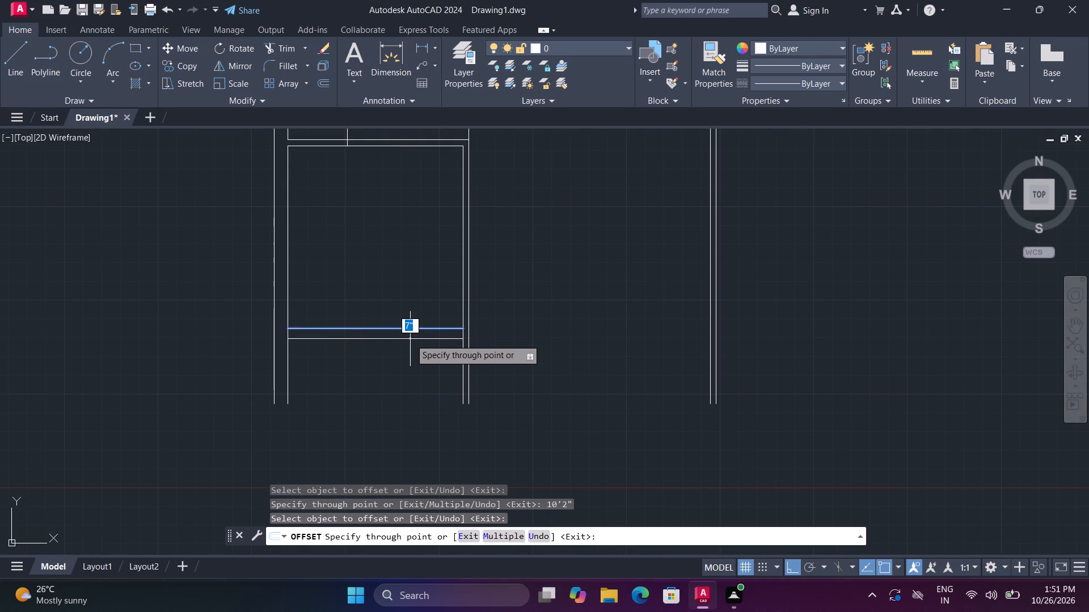
key("4")
key("shift+quotedbl")
key("Return")
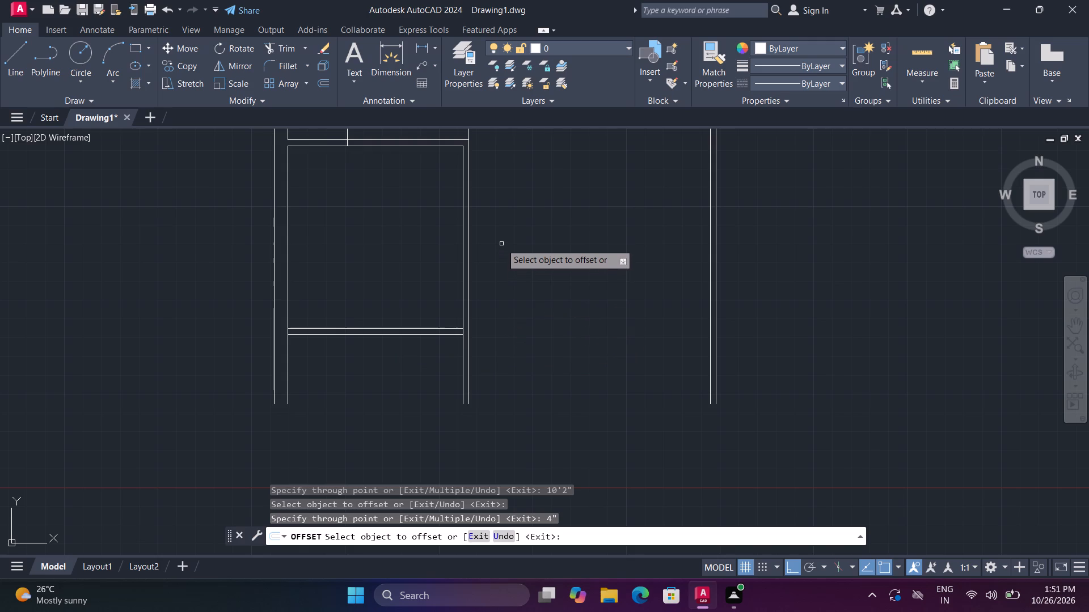
middle_click_drag(504, 231, 538, 373)
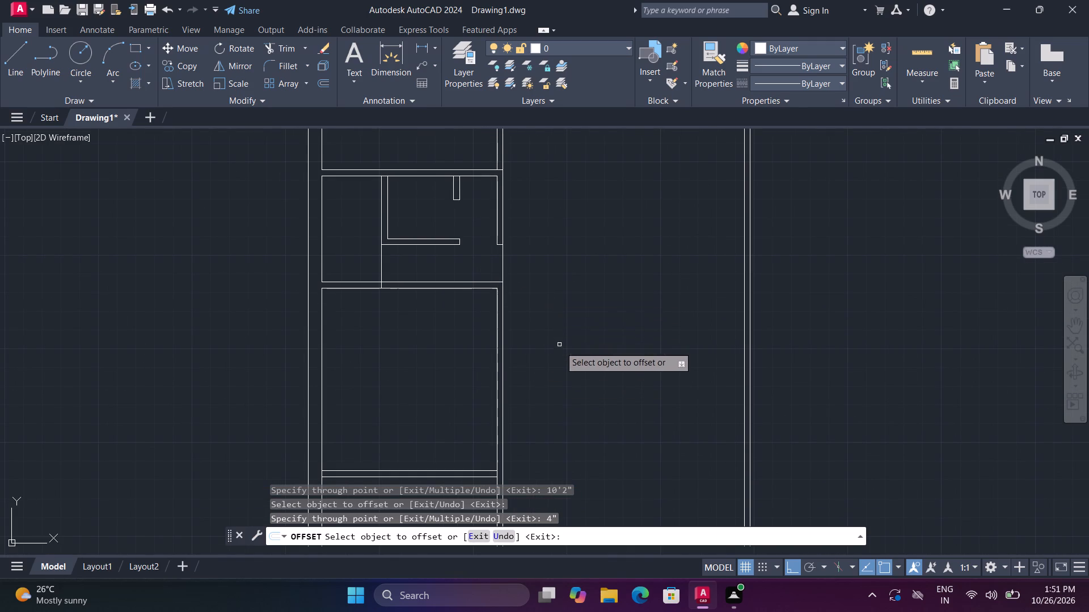
middle_click_drag(574, 398, 542, 251)
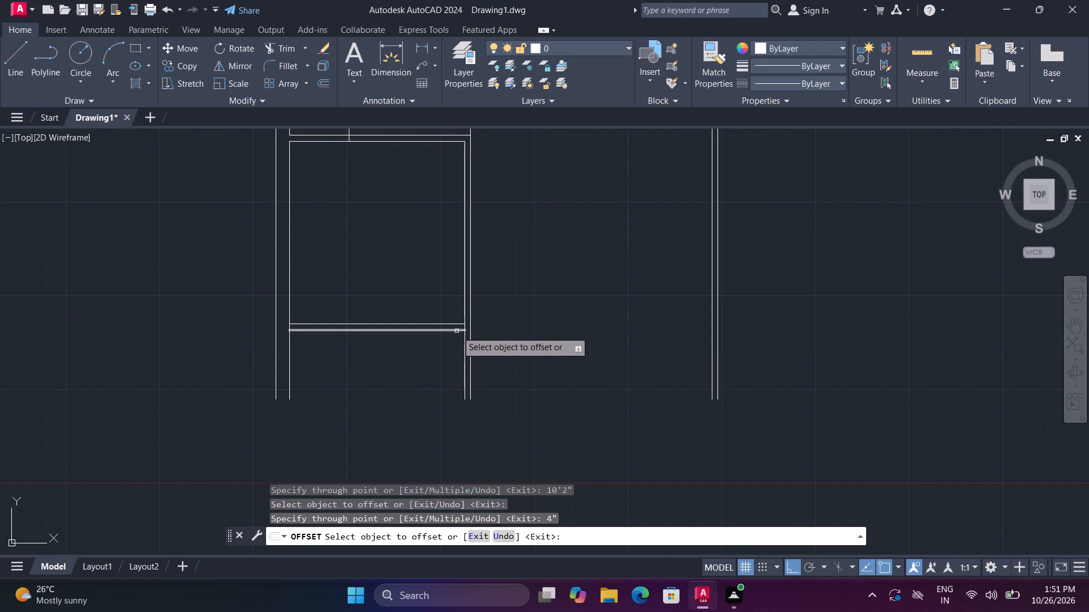
key("Escape")
Extend both bottom wall lines to the left outer wall's outer line and the right outer wall's inner line.
type("ex")
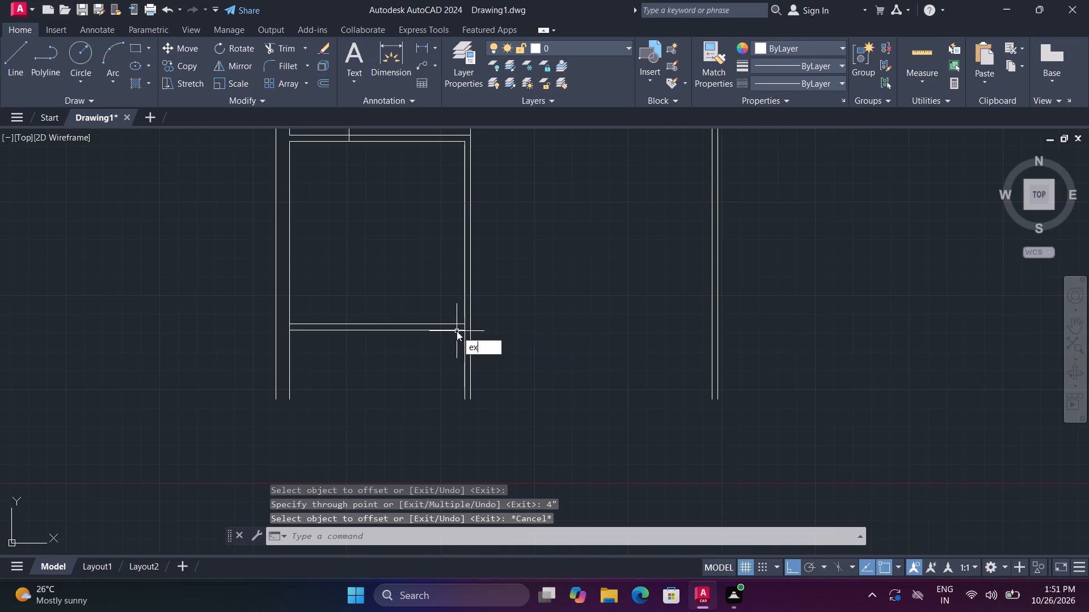
key("space")
left_click(453, 352)
left_click(453, 305)
left_click_drag(453, 344, 455, 345)
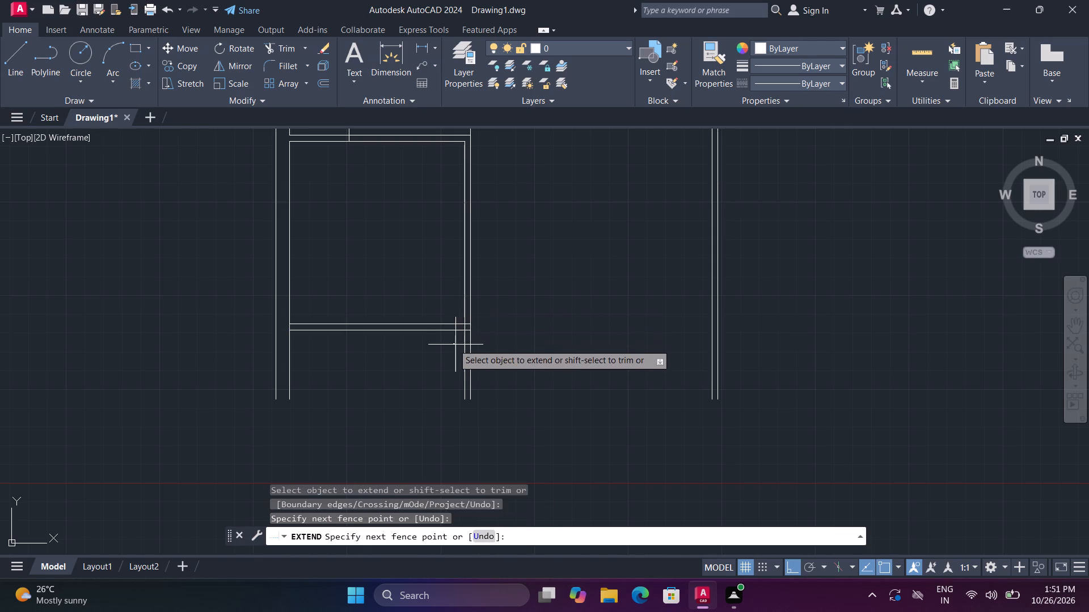
left_click_drag(455, 345, 456, 336)
left_click(454, 295)
left_click(313, 338)
left_click(305, 309)
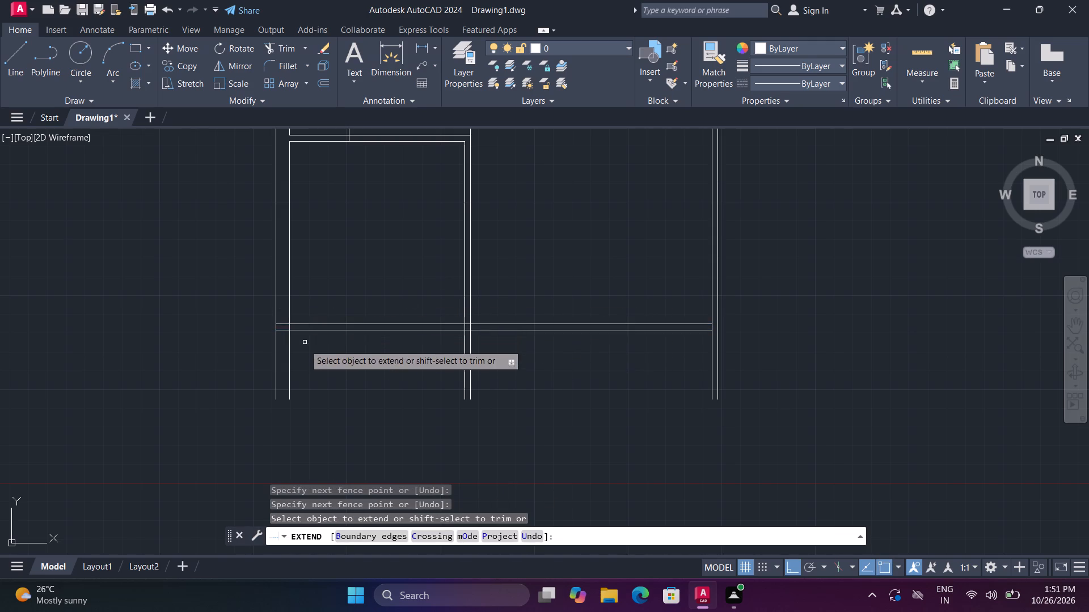
Trim all the vertical wall lines that run below the bottom wall.
left_click(229, 345)
left_click(740, 355)
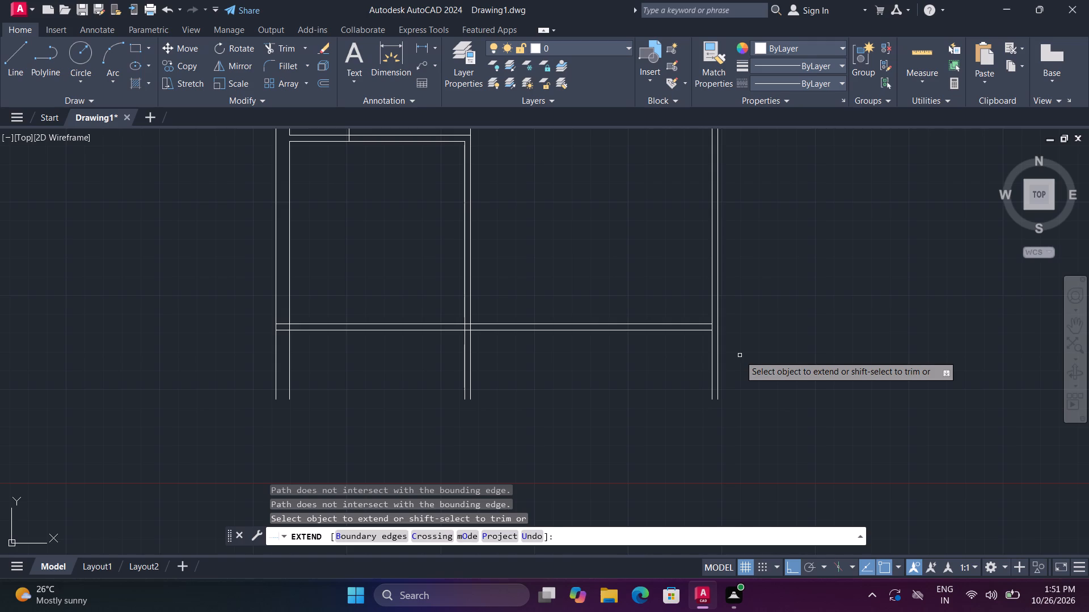
left_click(740, 355, "shift")
left_click(266, 347, "shift")
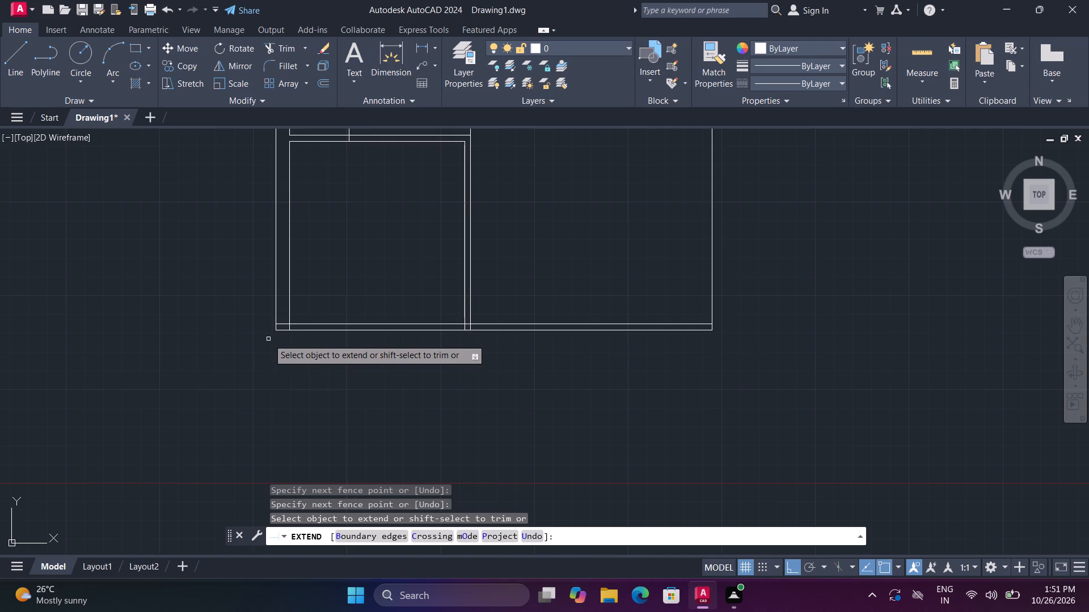
Trim the crossing inner lines inside the corner where the left outer wall meets the bottom wall.
scroll(277, 333, "up", 3)
left_click(288, 307, "shift")
left_click(292, 291, "shift")
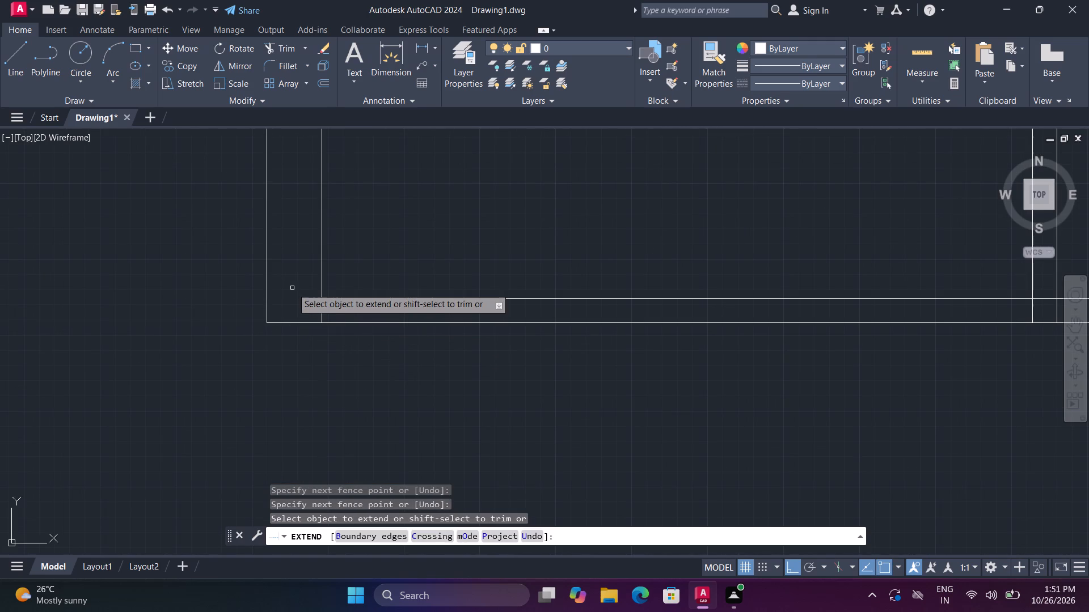
left_click(299, 305, "shift")
left_click(353, 309, "shift")
Trim the crossing lines where the long interior vertical wall meets the bottom wall so the two walls join openly.
middle_click_drag(884, 382, 884, 381)
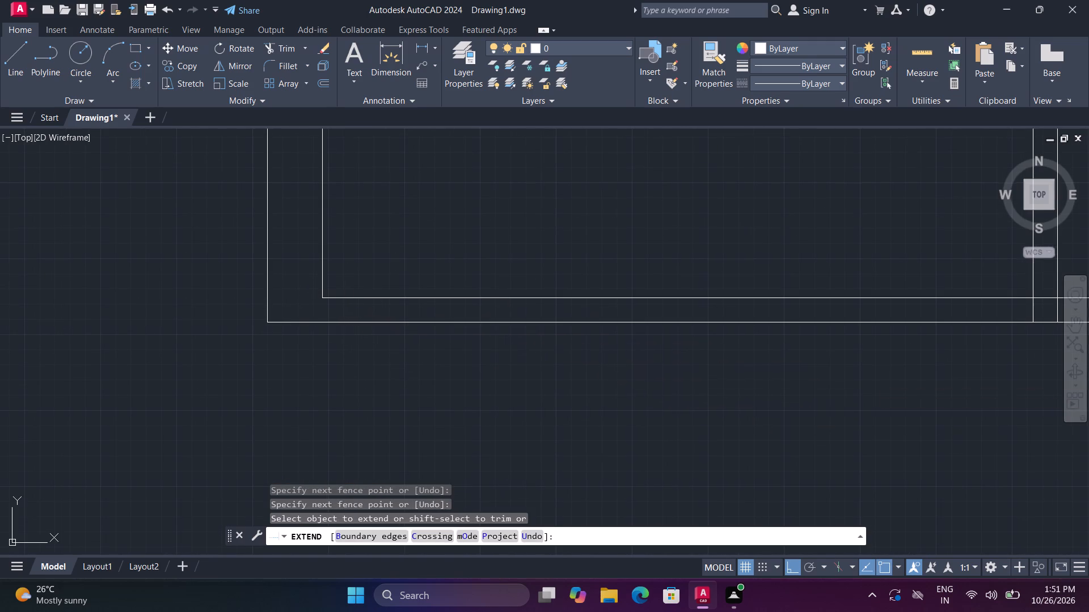
middle_click_drag(884, 381, 21, 396)
scroll(20, 397, "down", 1)
left_click(86, 354, "shift")
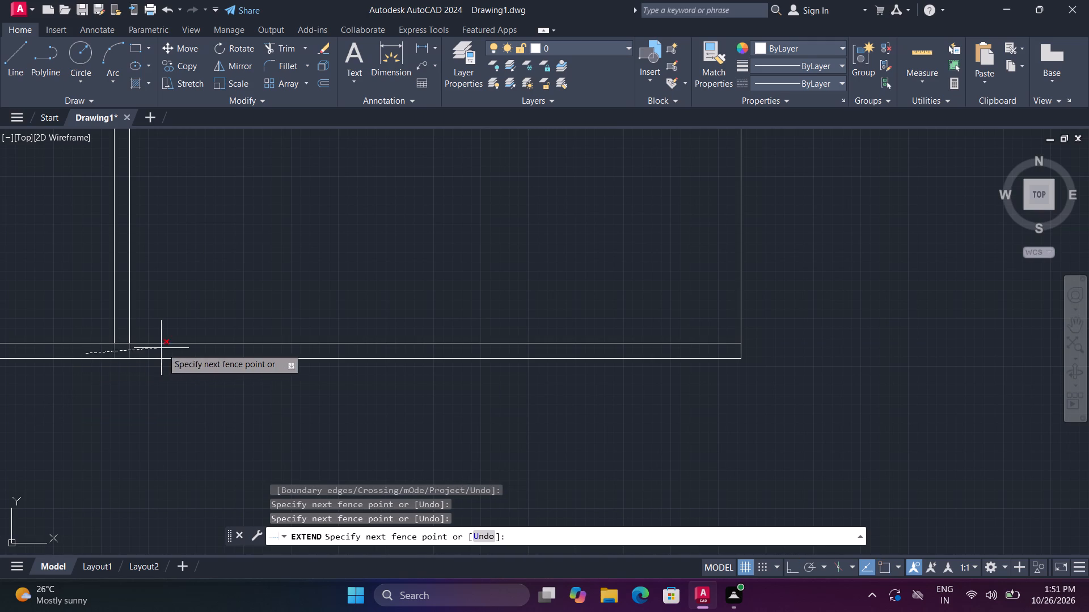
left_click(717, 352, "shift")
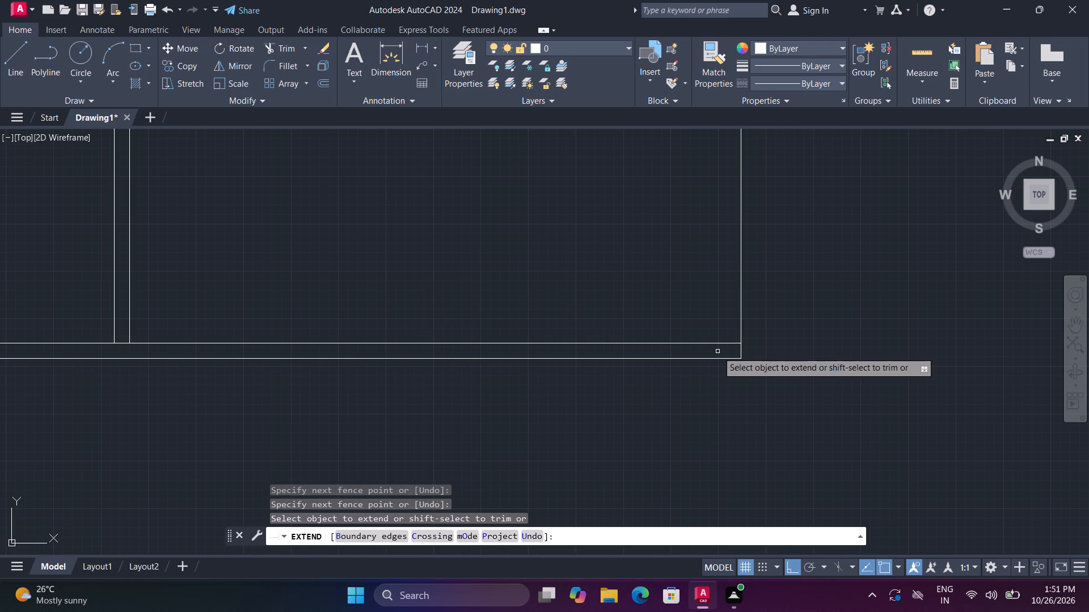
left_click(120, 342, "shift")
Examine the overall floor plan outline, especially the right outer wall.
scroll(125, 345, "down", 2)
scroll(223, 356, "down", 3)
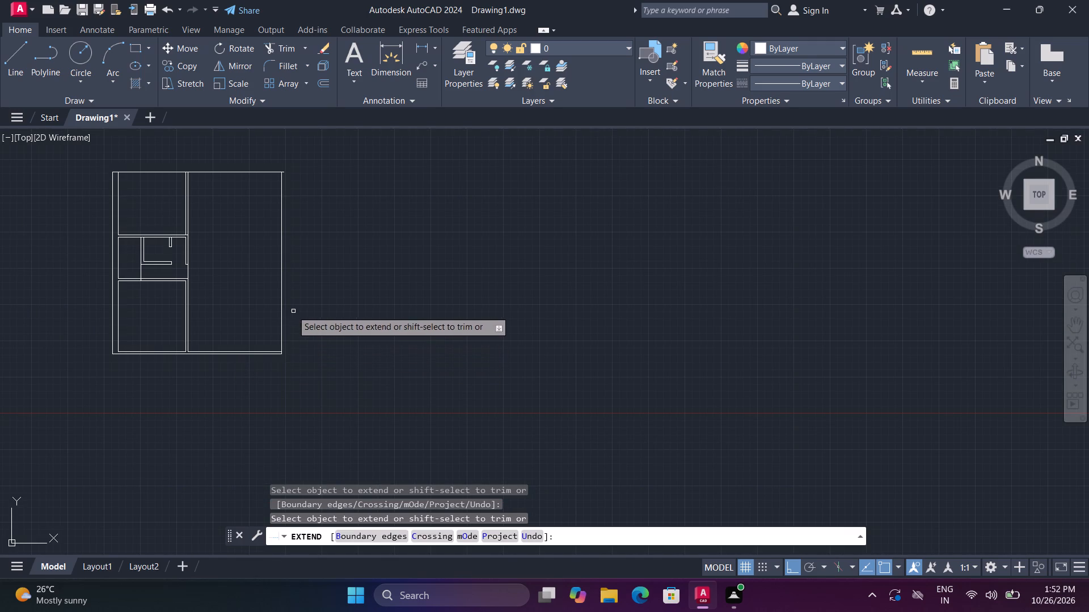
scroll(264, 260, "up", 1)
middle_click_drag(264, 260, 287, 339)
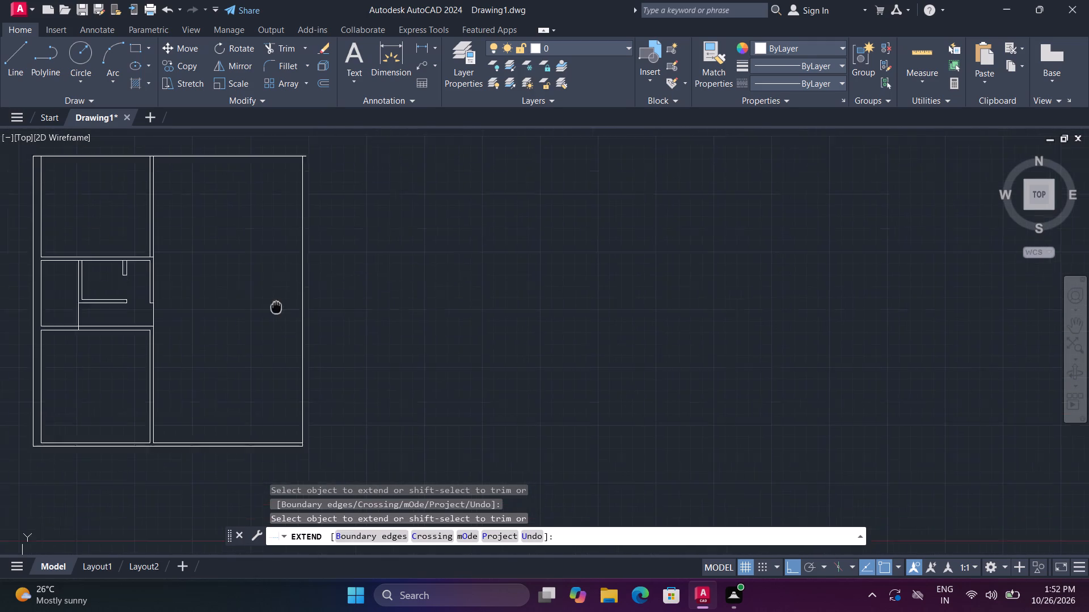
middle_click_drag(287, 339, 311, 421)
middle_click(311, 421)
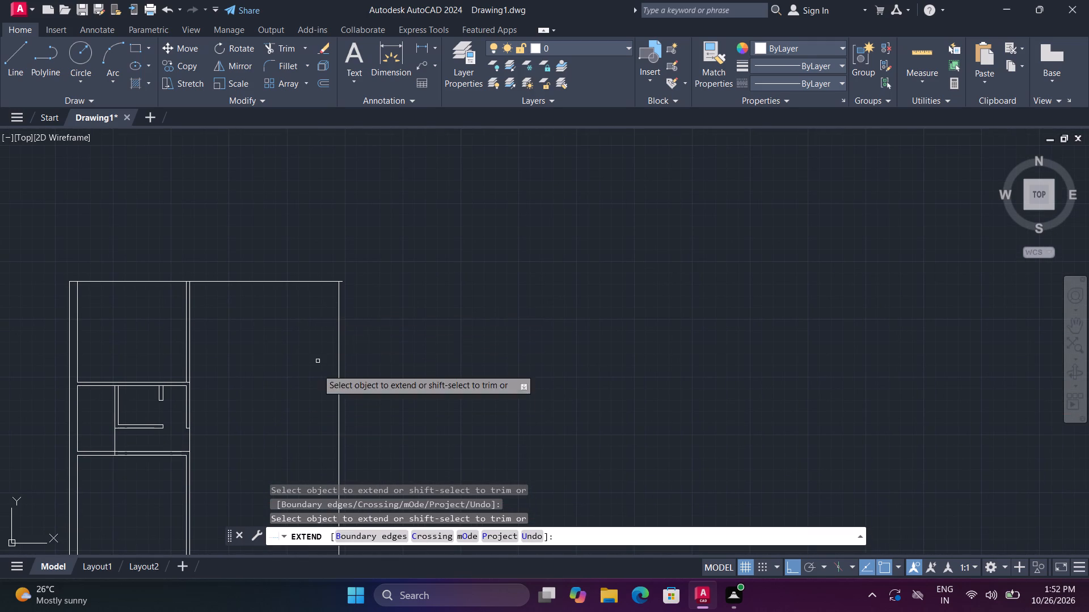
middle_click_drag(317, 397, 345, 223)
scroll(317, 397, "down", 1)
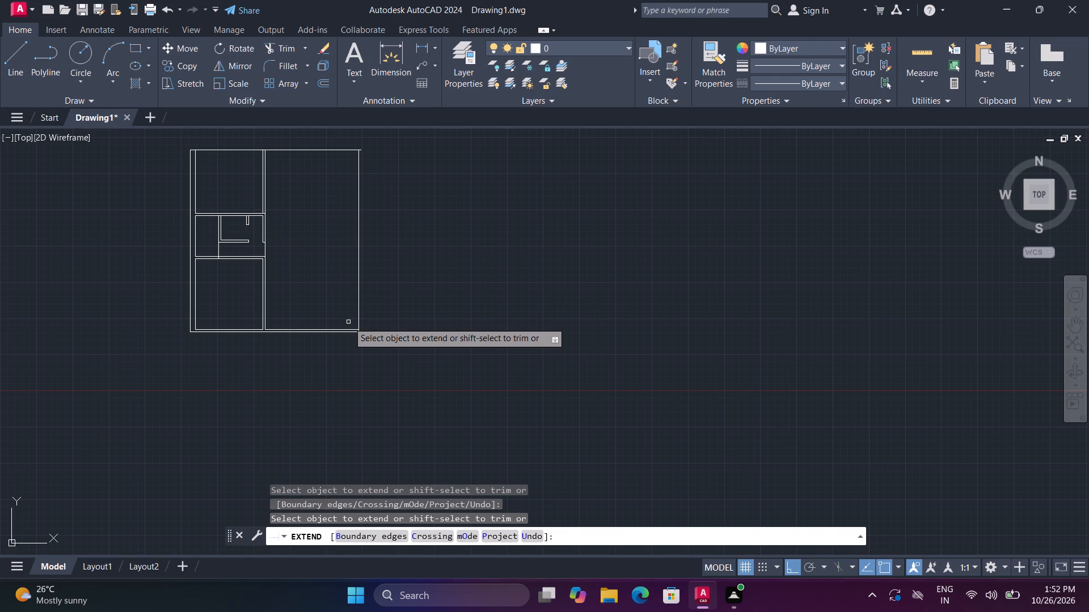
middle_click_drag(340, 246, 340, 299)
middle_click(340, 299)
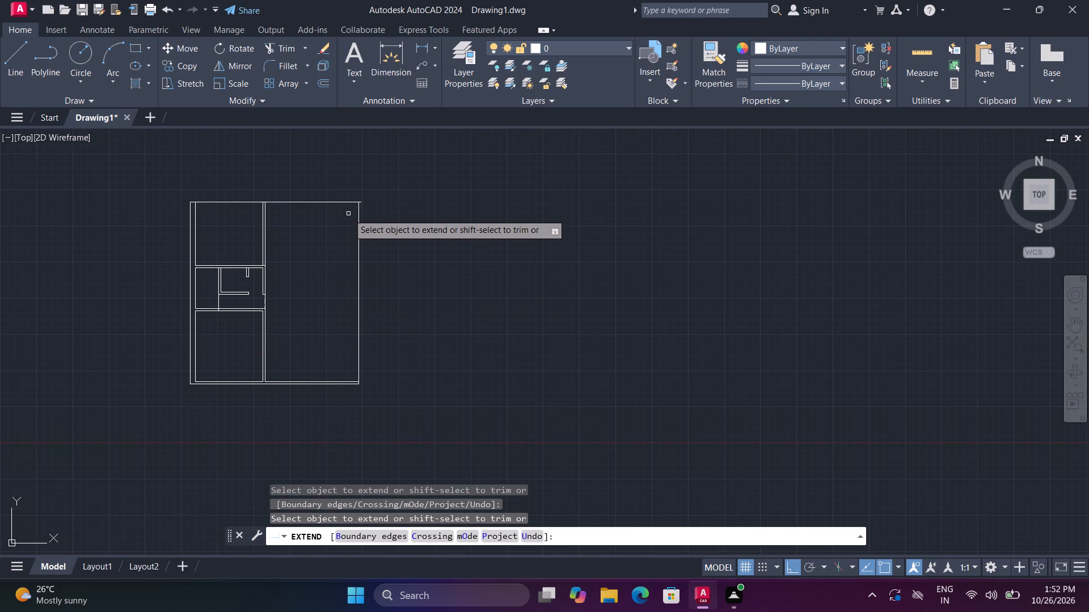
scroll(348, 218, "up", 2)
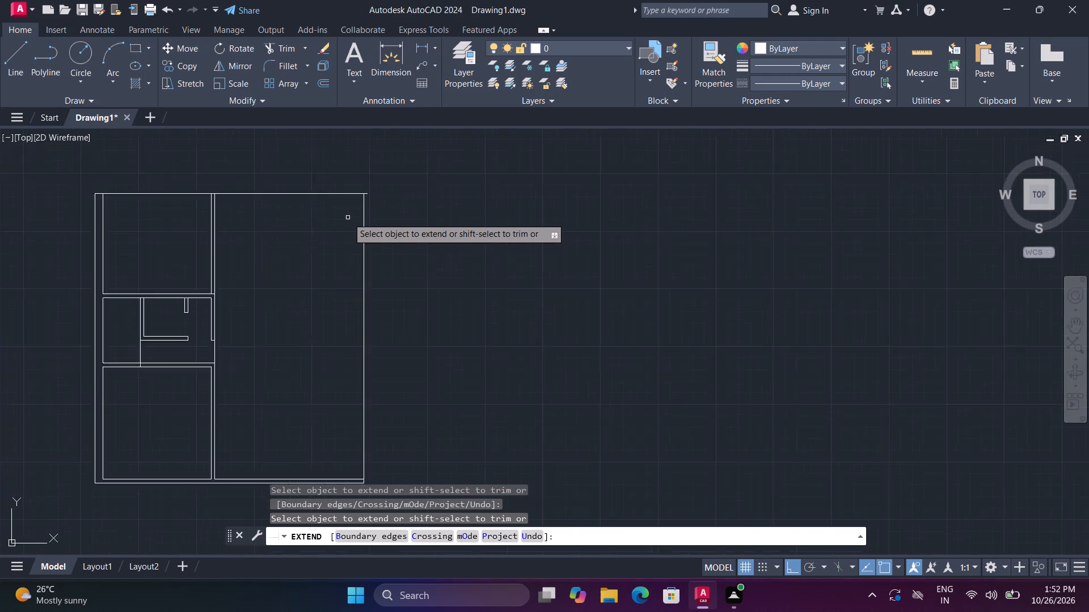
key("Escape")
Draw the right outer wall's outer line: 4" outward from its top corner, about 26'-2" down, and back to its bottom corner.
type("l")
key("space")
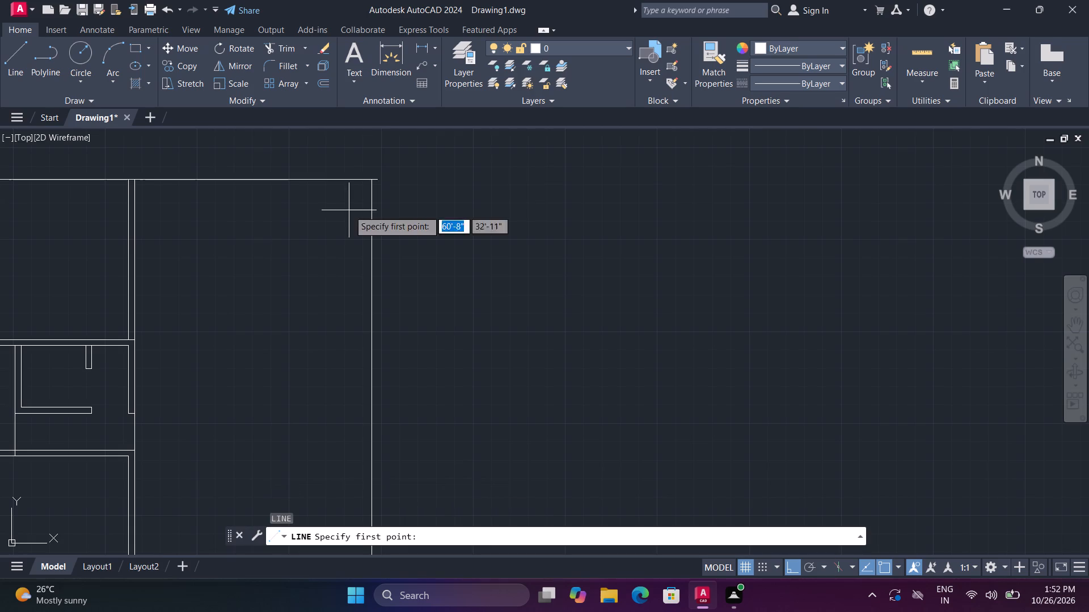
left_click(368, 178)
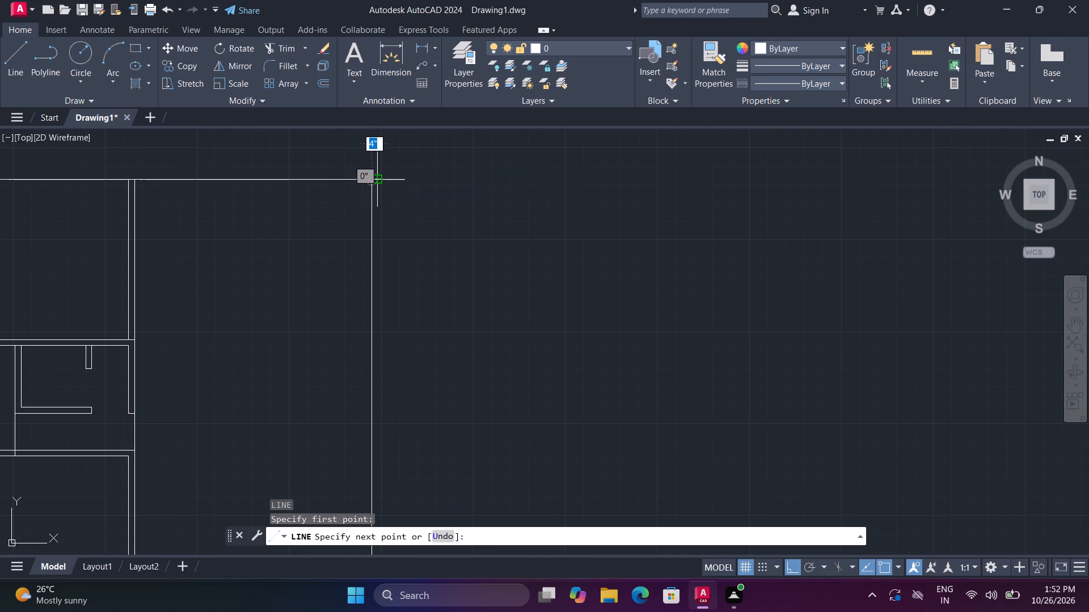
key("4")
key("shift+quotedbl")
key("Return")
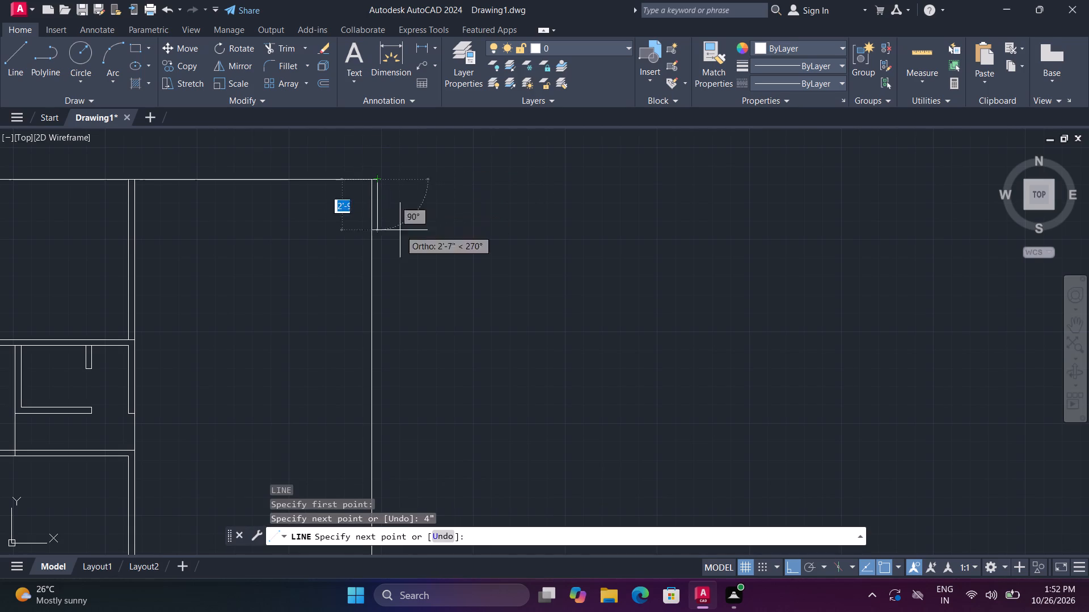
middle_click_drag(427, 402, 419, 118)
middle_click(420, 116)
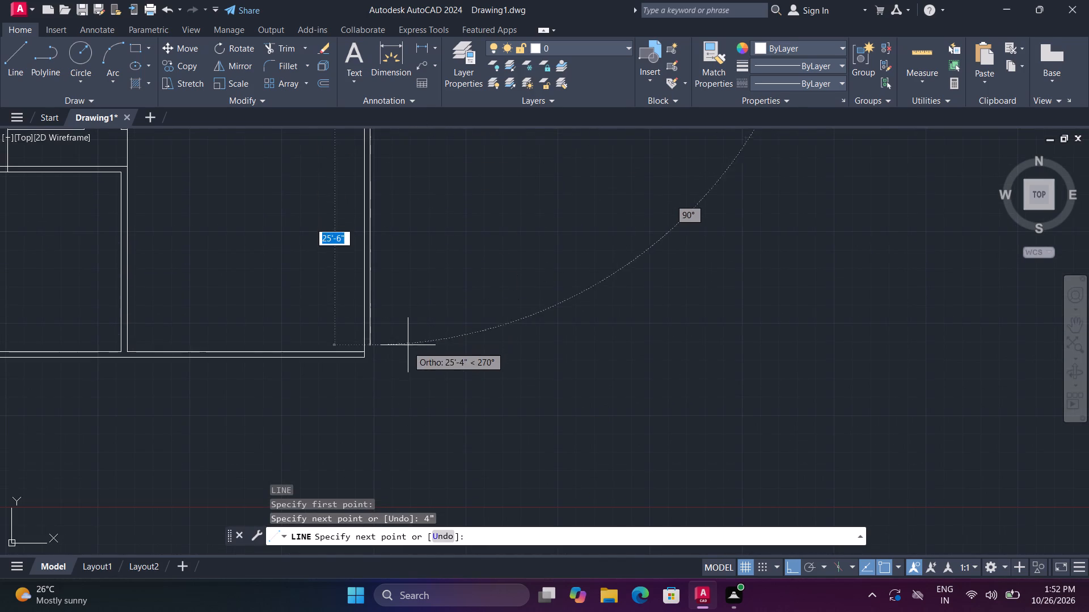
scroll(394, 356, "up", 3)
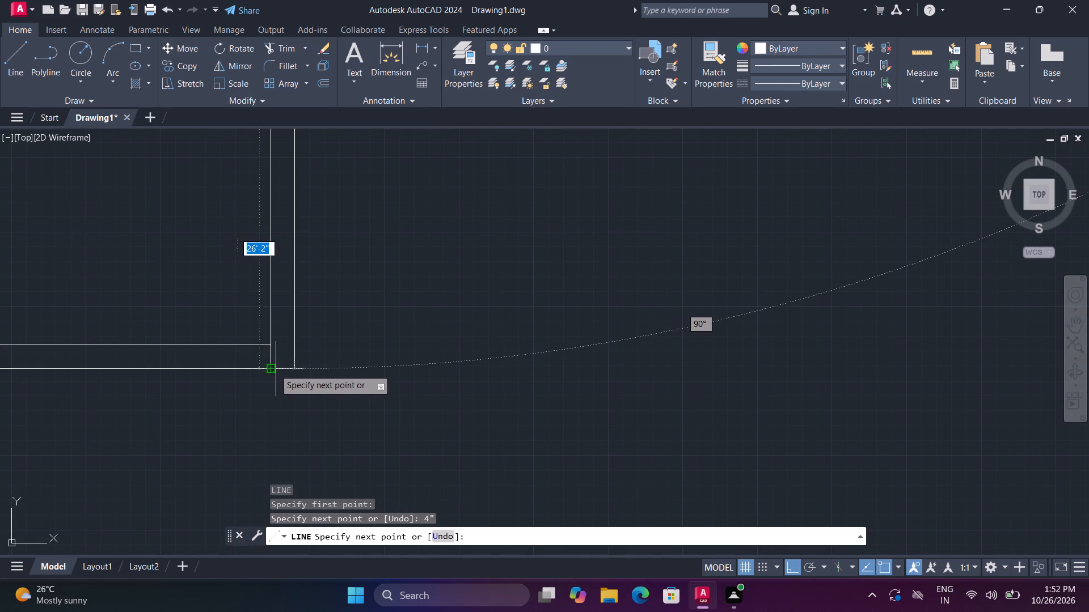
left_click(296, 369)
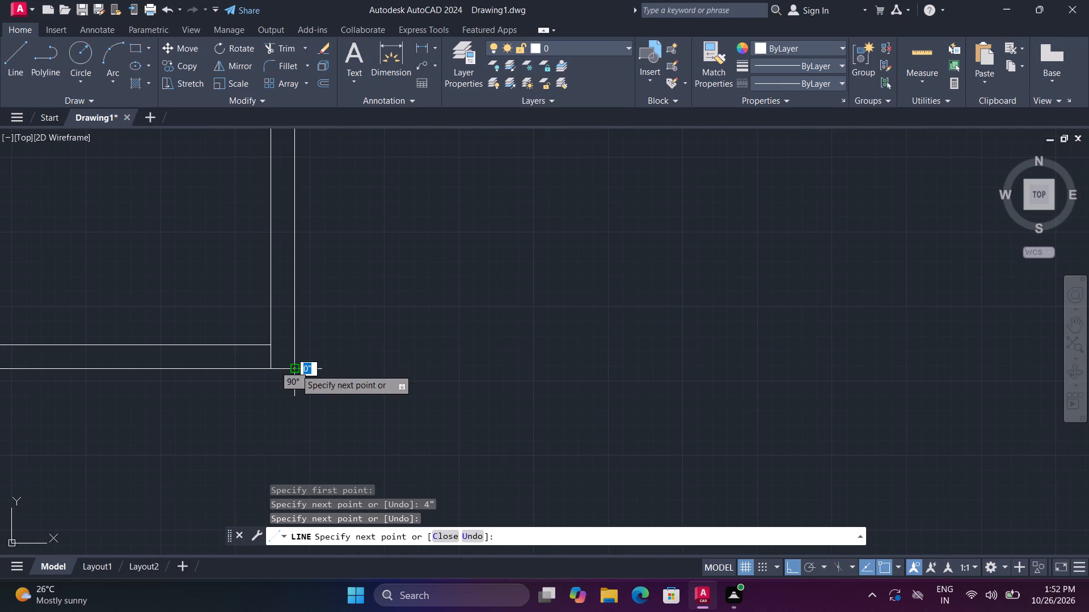
left_click(272, 366)
key("space")
Trim the right outer wall's inner line where it crosses the bottom wall's thickness at the bottom-right corner.
type("tr")
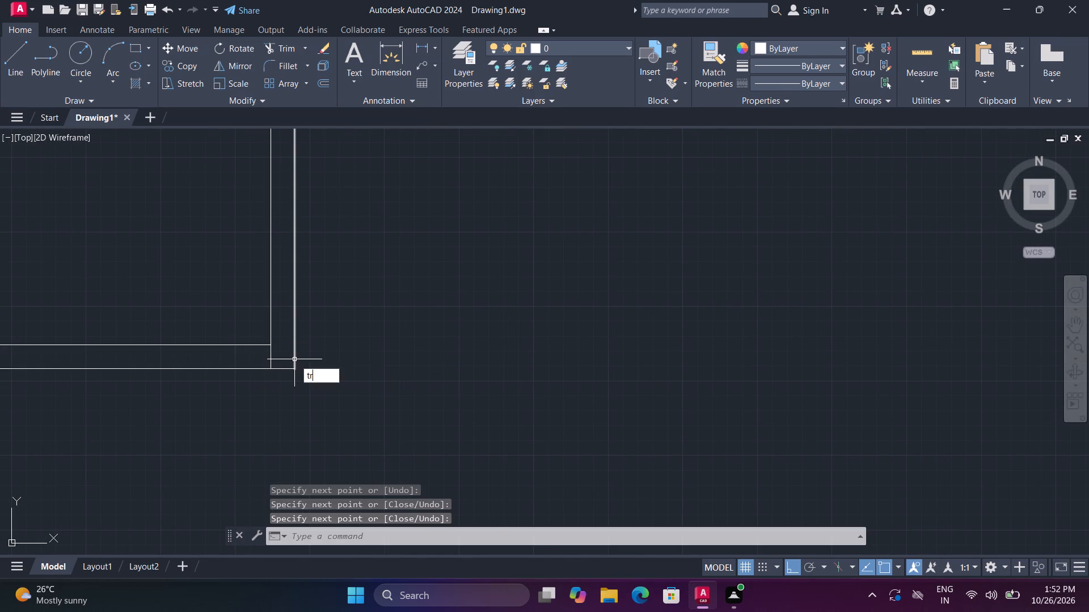
key("space")
left_click(267, 356)
left_click(277, 355)
Trim the short piece of the small partition's vertical line that crosses the horizontal wall below the small rooms.
scroll(279, 354, "down", 3)
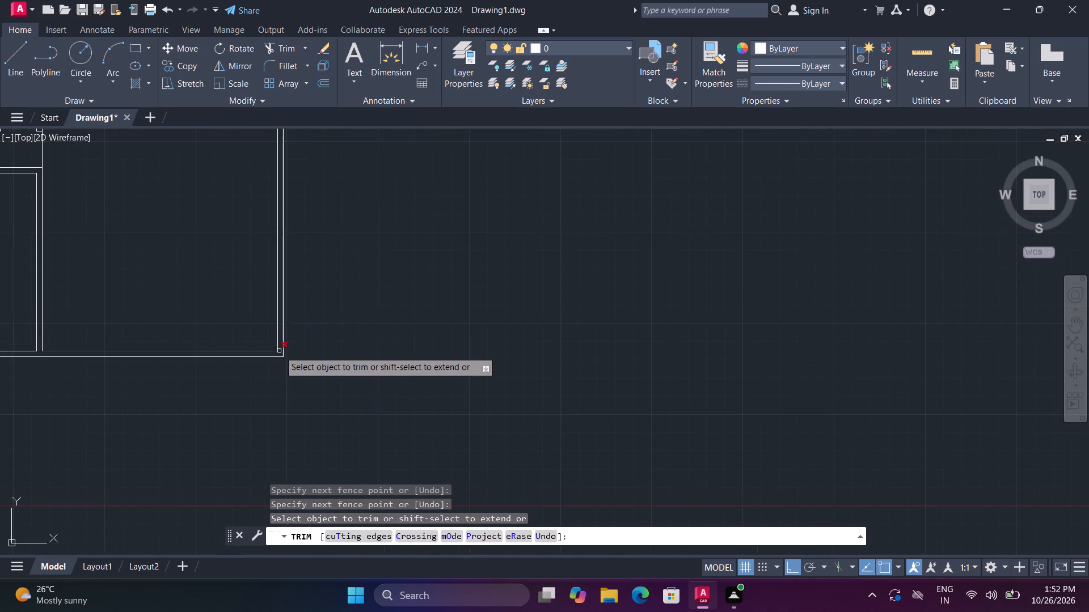
scroll(279, 349, "down", 4)
scroll(277, 273, "up", 6)
scroll(281, 273, "down", 4)
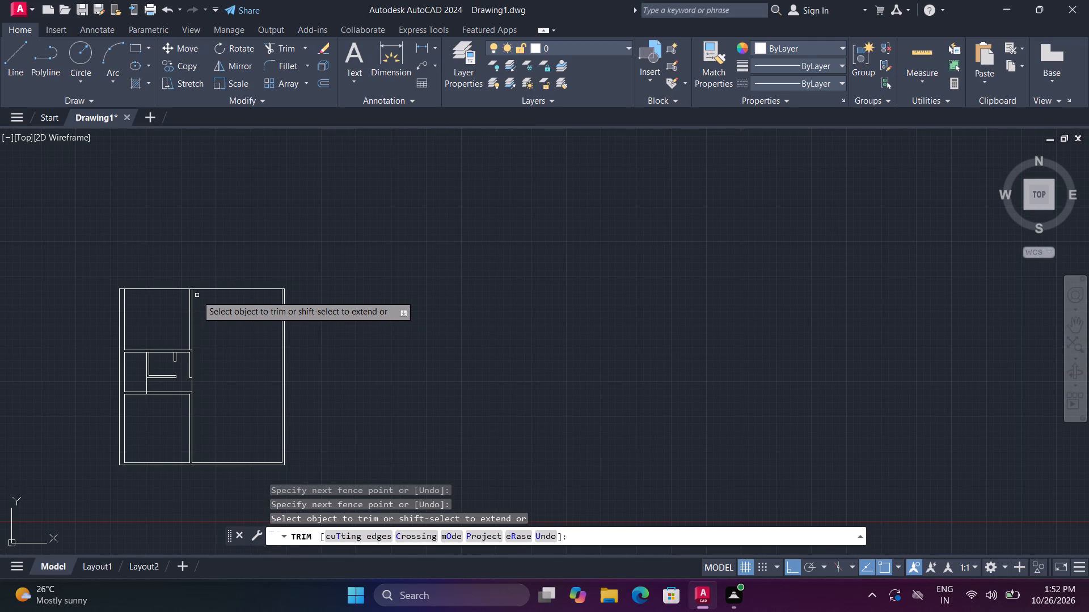
middle_click_drag(235, 374, 286, 246)
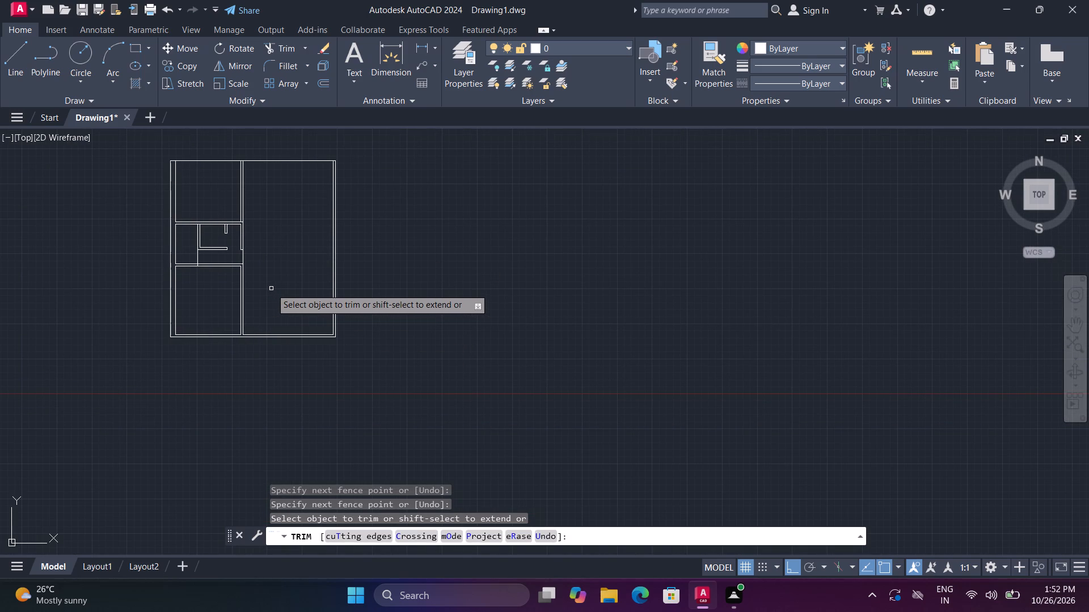
scroll(271, 286, "up", 3)
scroll(271, 286, "down", 2)
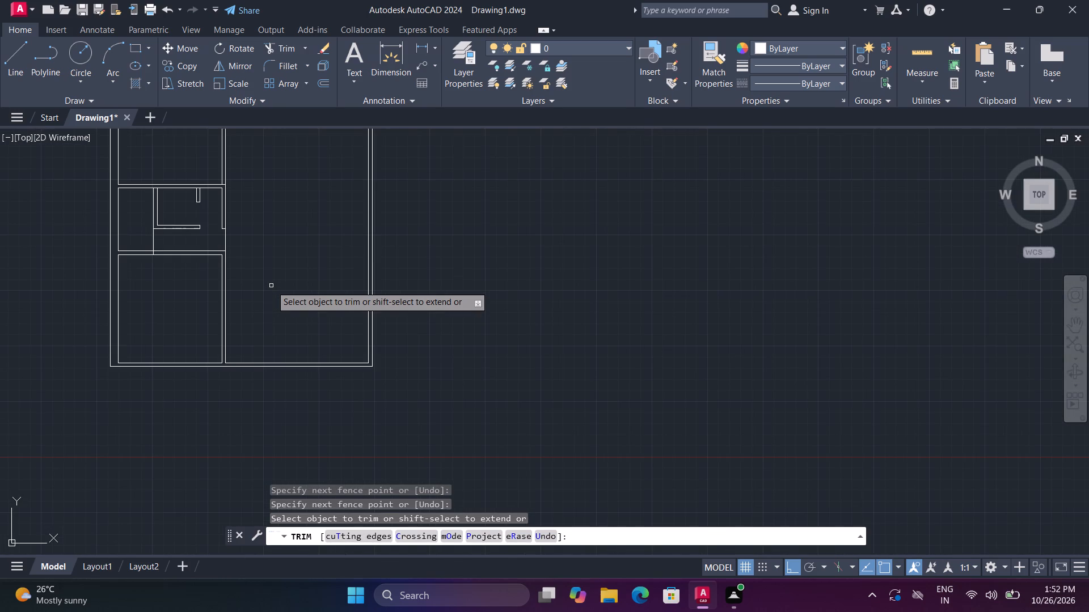
scroll(161, 252, "up", 3)
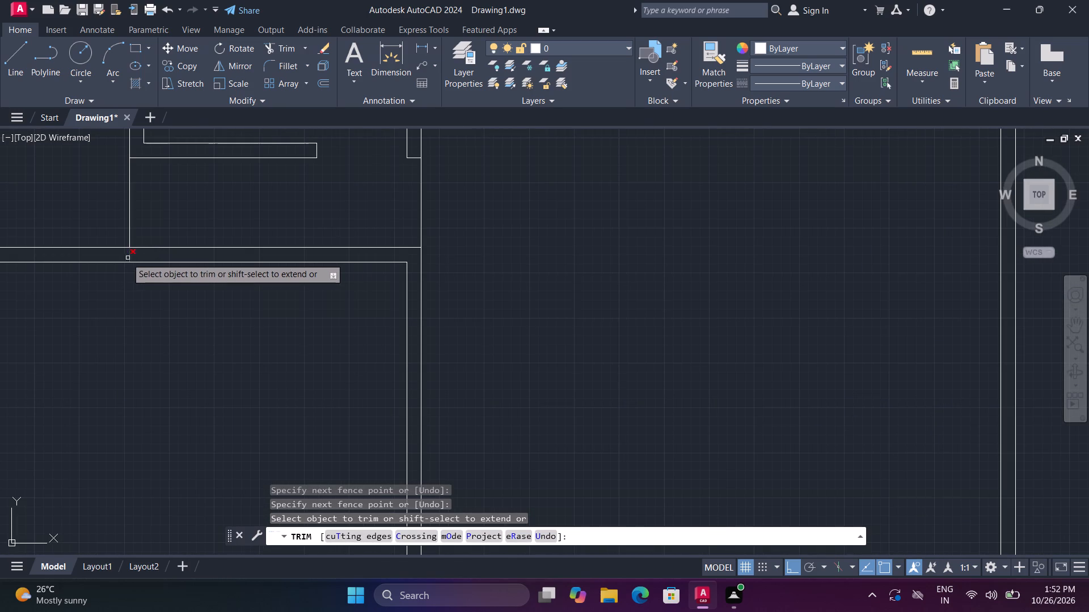
left_click(124, 256)
left_click(135, 256)
Trim the wall line above the small rooms across the tops of the two vertical partitions so they join openly.
scroll(209, 284, "down", 3)
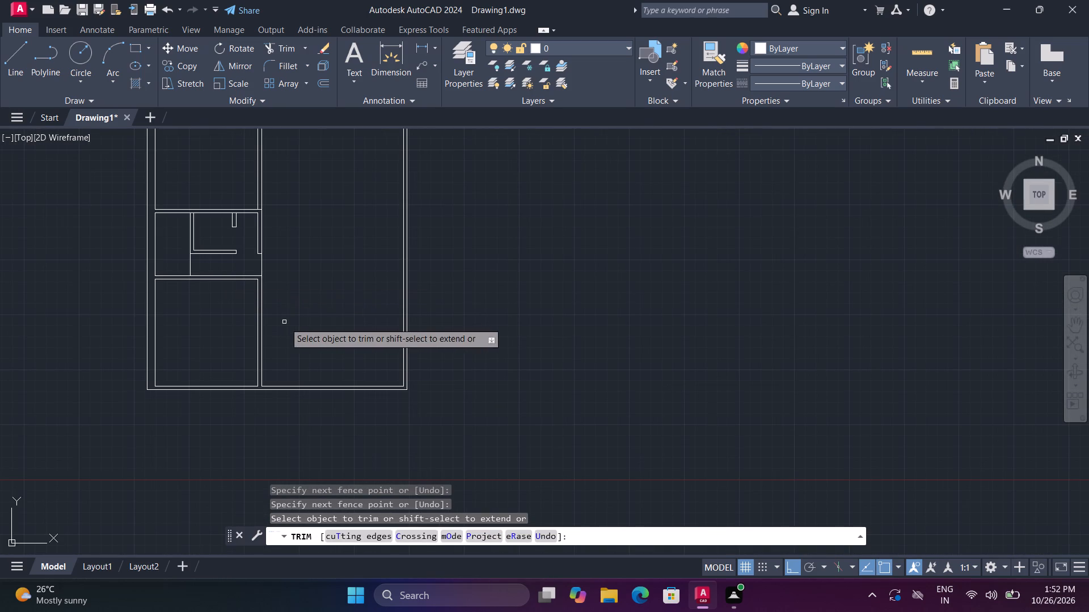
middle_click_drag(292, 335, 276, 295)
middle_click(276, 295)
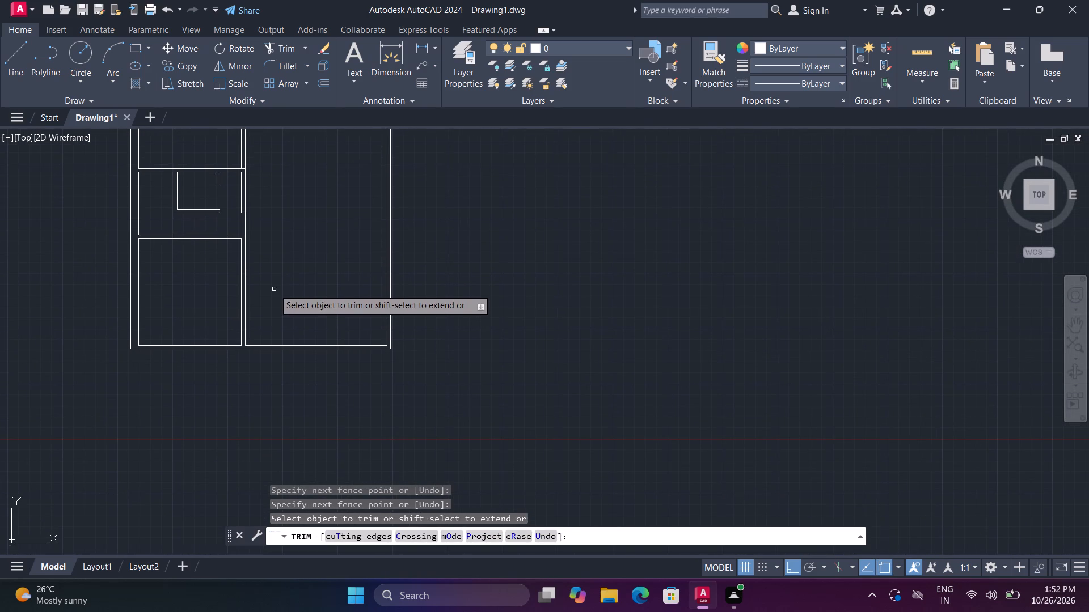
scroll(210, 185, "up", 4)
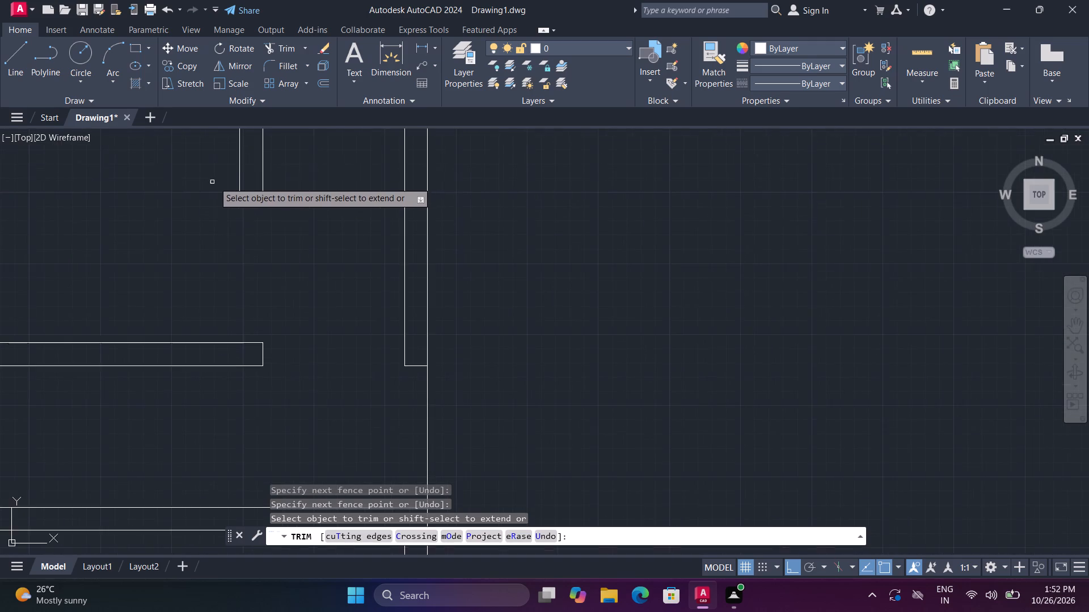
scroll(246, 163, "down", 2)
middle_click_drag(247, 172, 352, 324)
middle_click(352, 324)
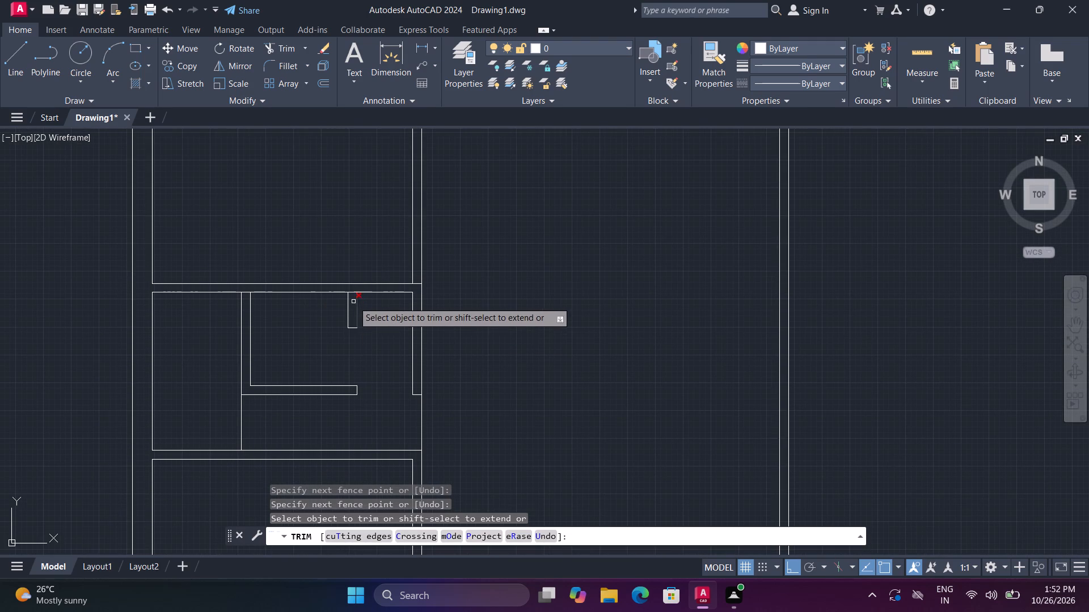
left_click(352, 294)
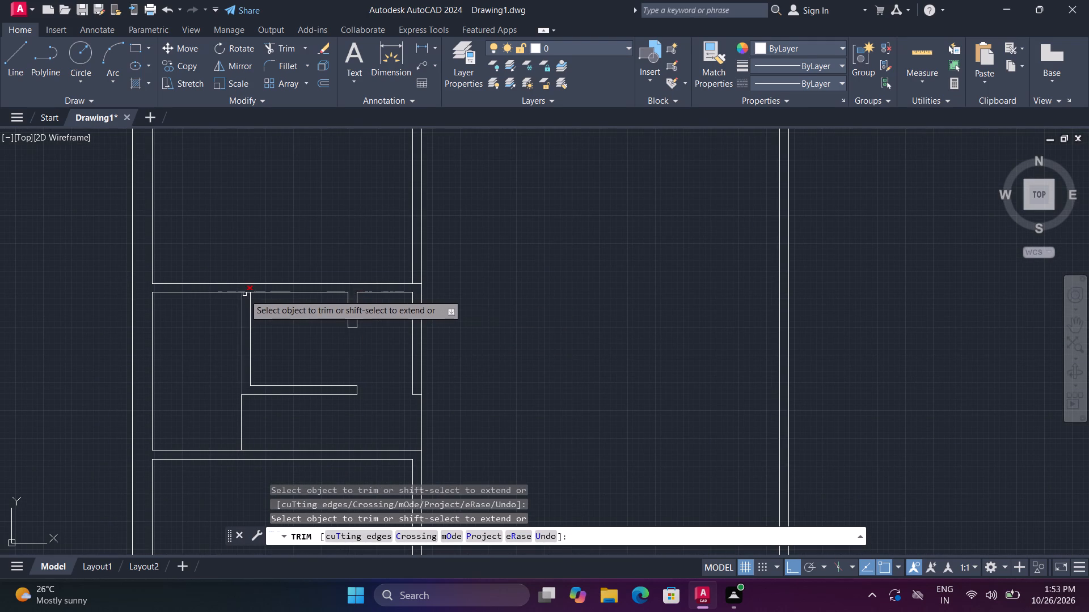
left_click(246, 293)
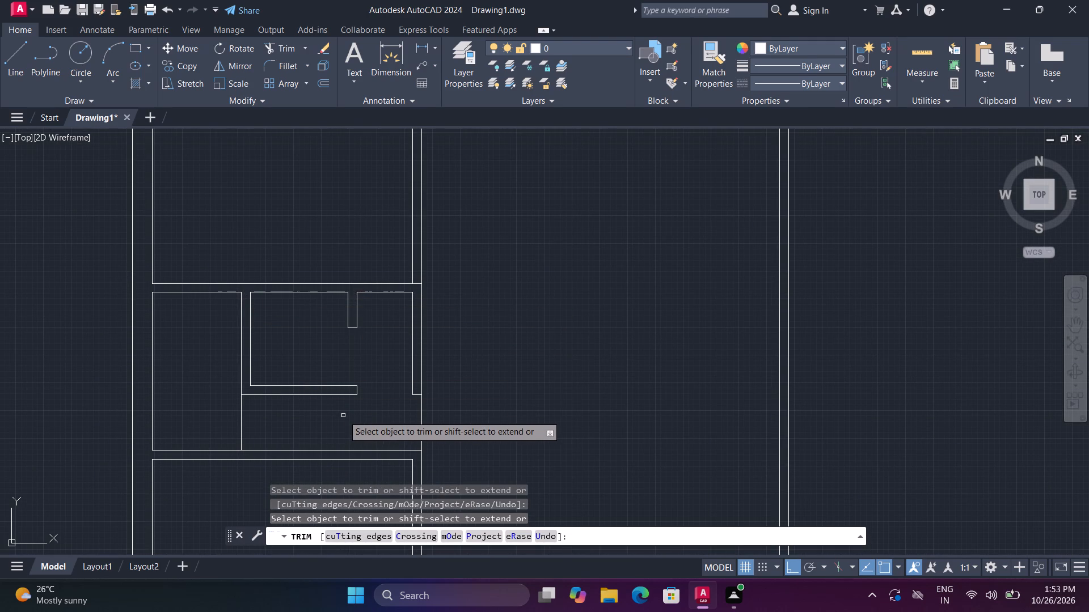
scroll(343, 415, "down", 2)
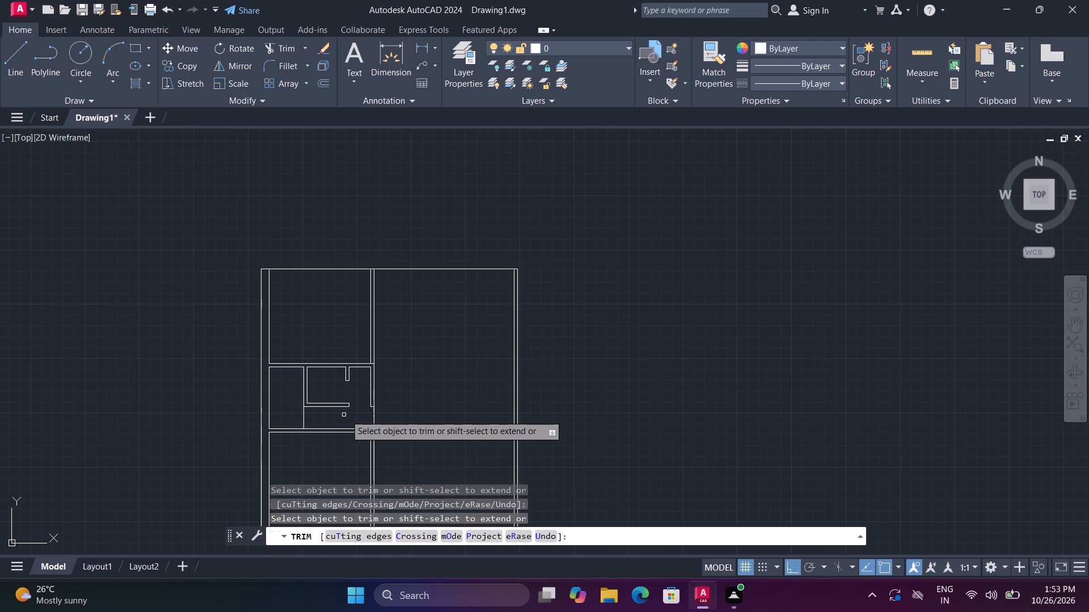
key("space")
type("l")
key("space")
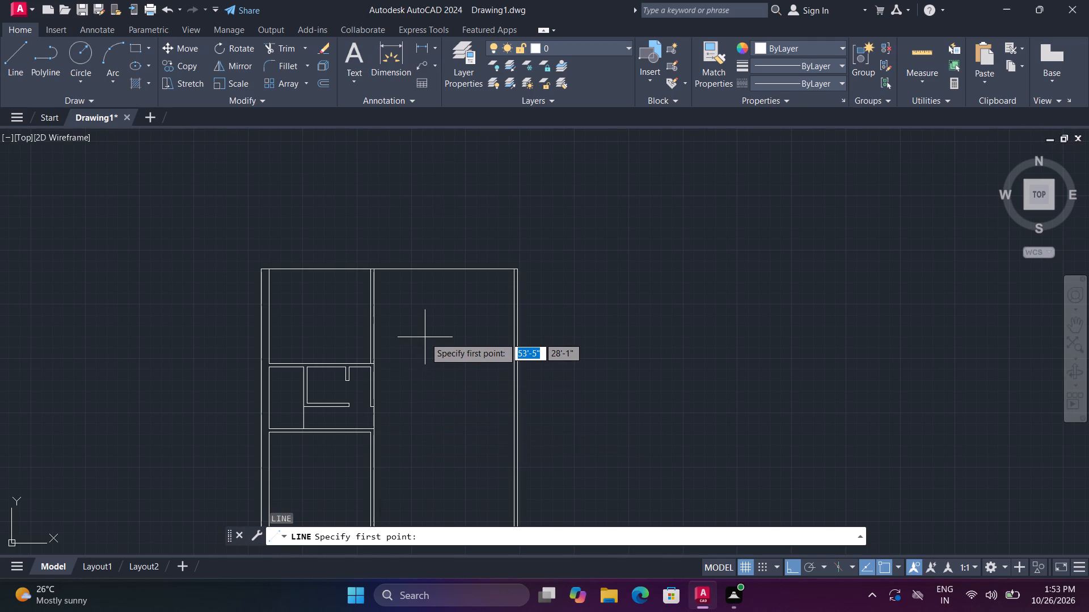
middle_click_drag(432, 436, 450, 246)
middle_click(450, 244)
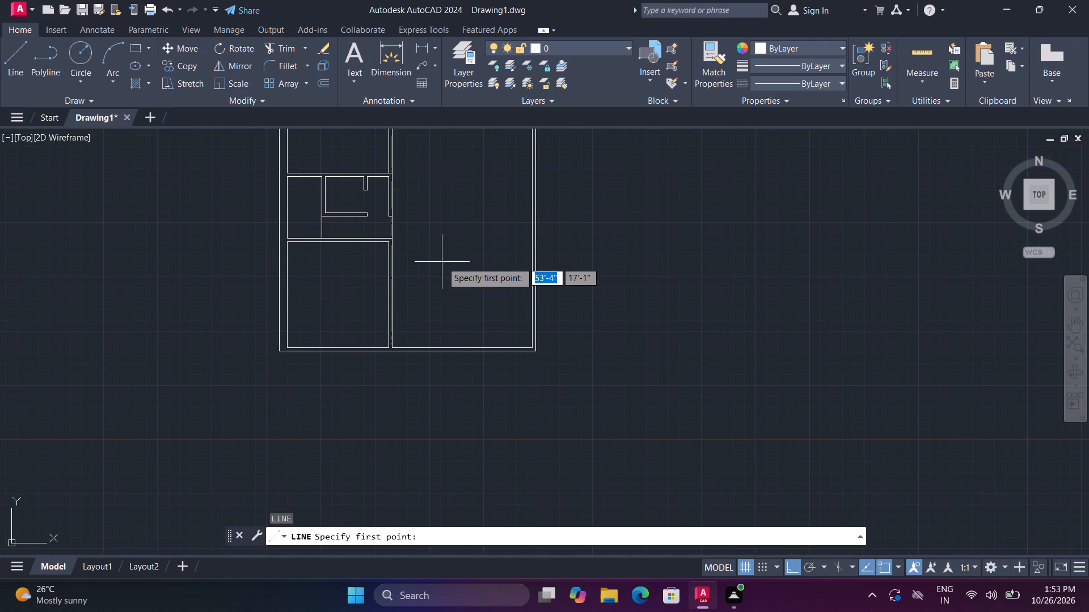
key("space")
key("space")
Offset the right-hand room's bottom inner wall line 8'11" upward, and that new line another 4" upward to form a horizontal wall.
key("o")
key("space")
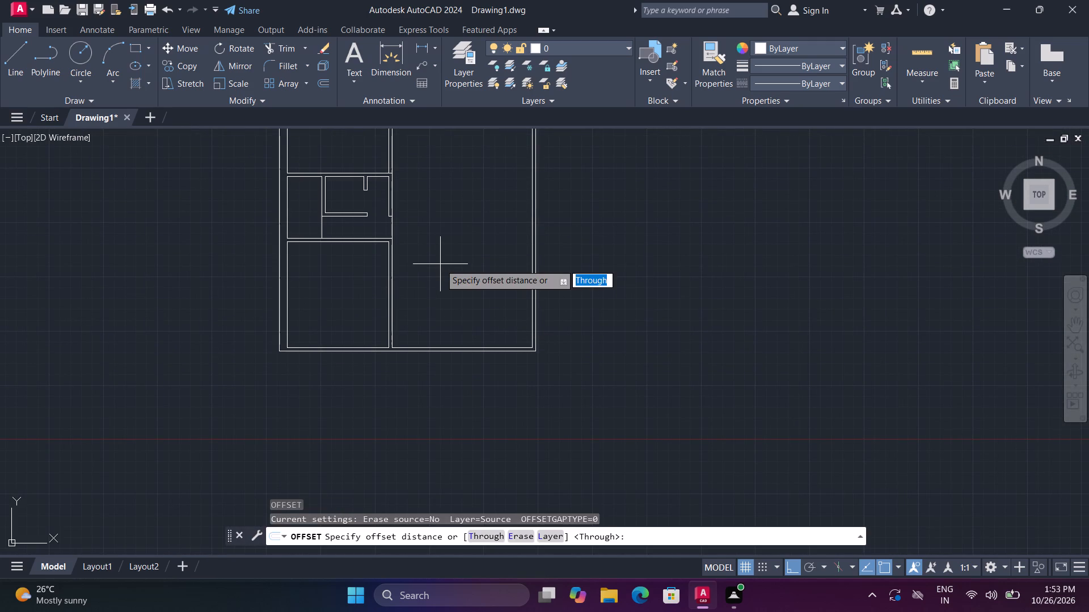
type("t")
key("space")
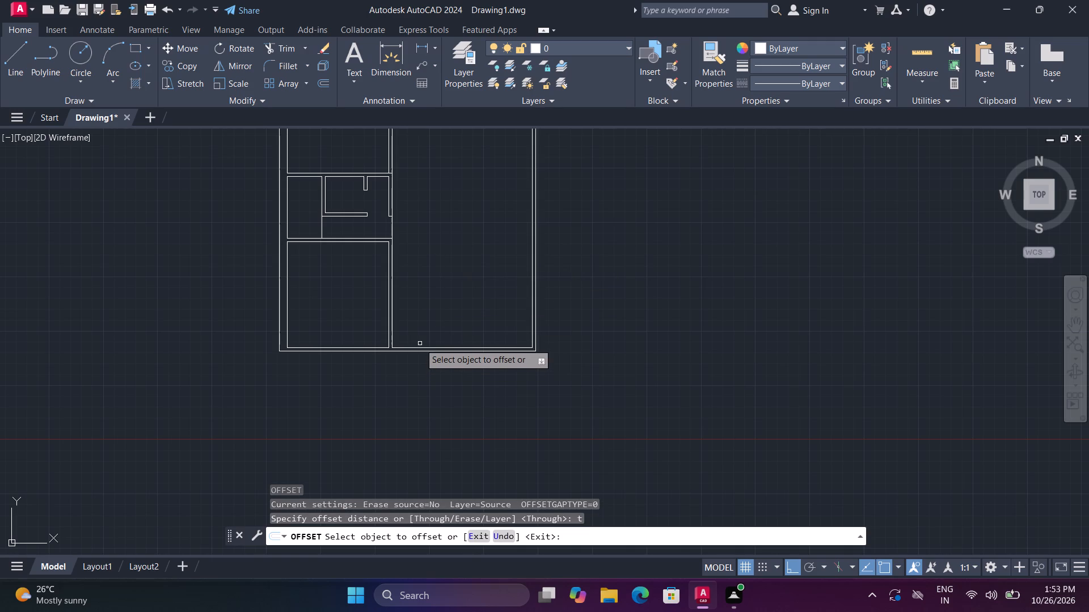
left_click(425, 346)
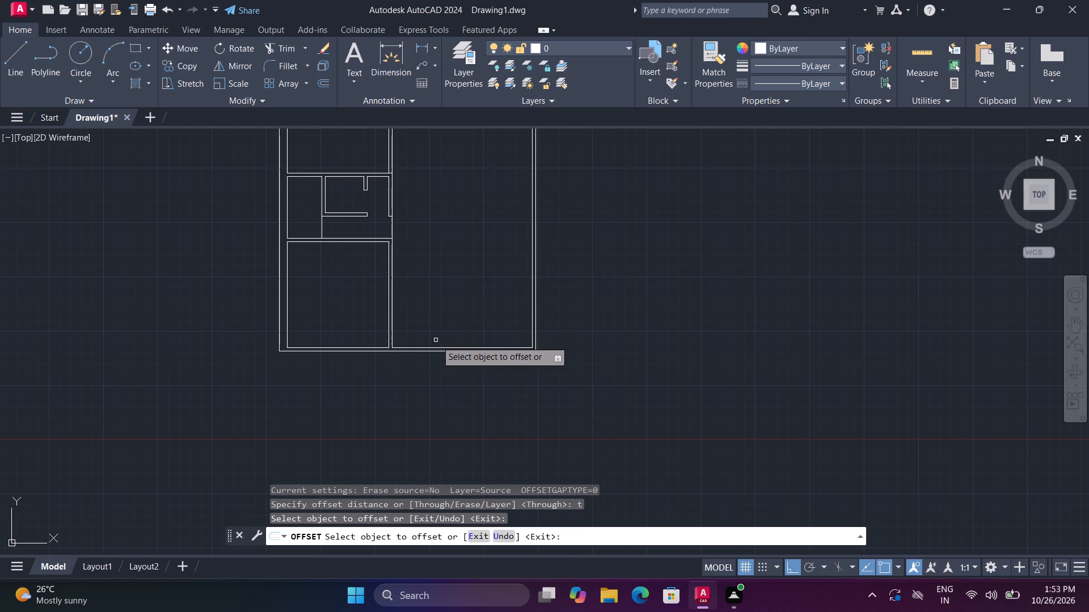
left_click(441, 346)
left_click(438, 347)
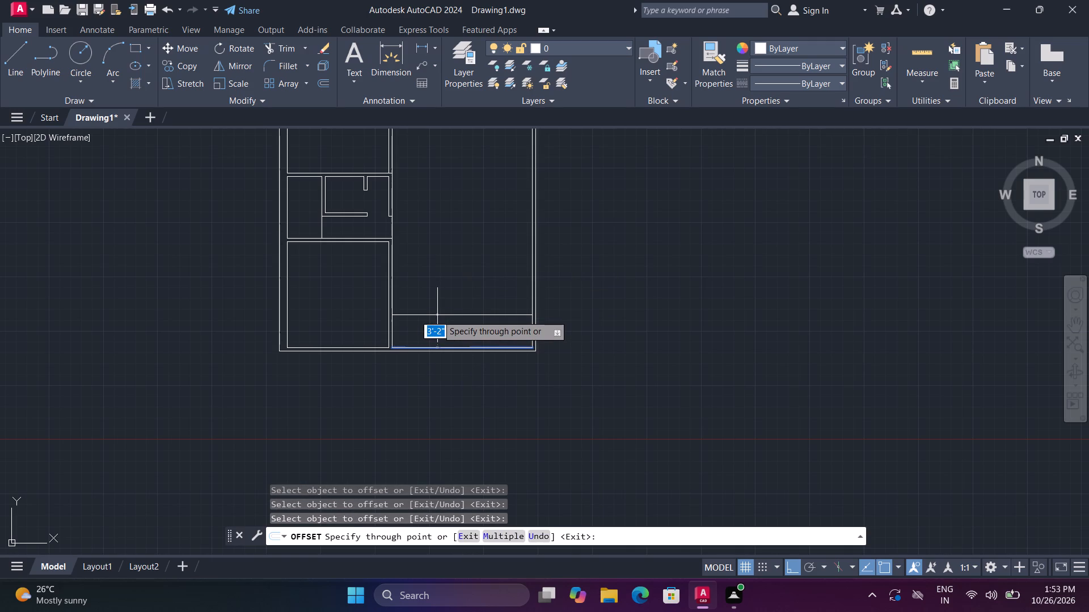
type("8'11\"")
key("Return")
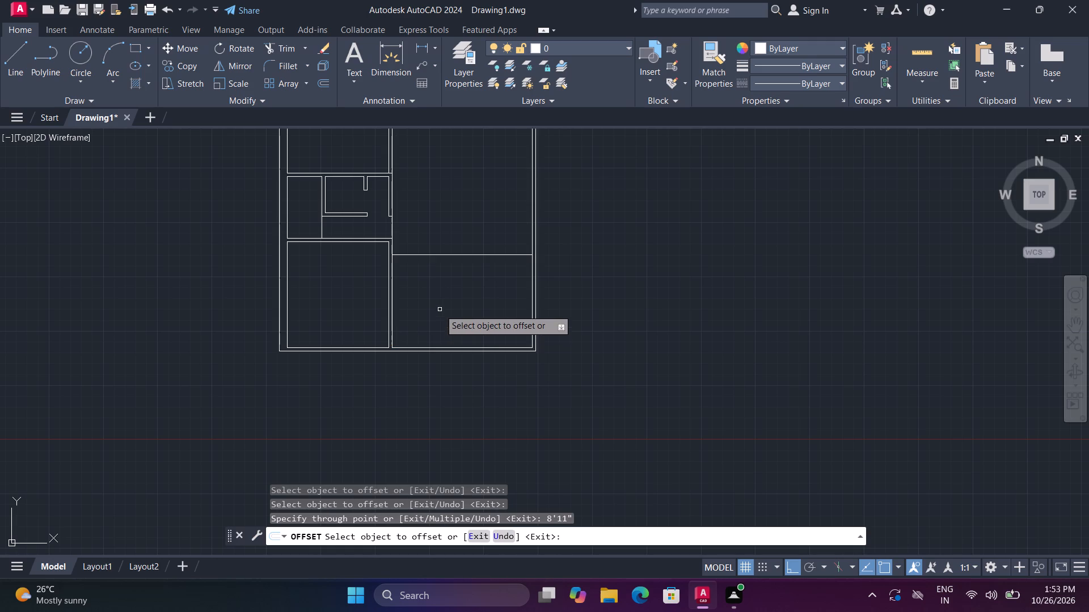
left_click(485, 256)
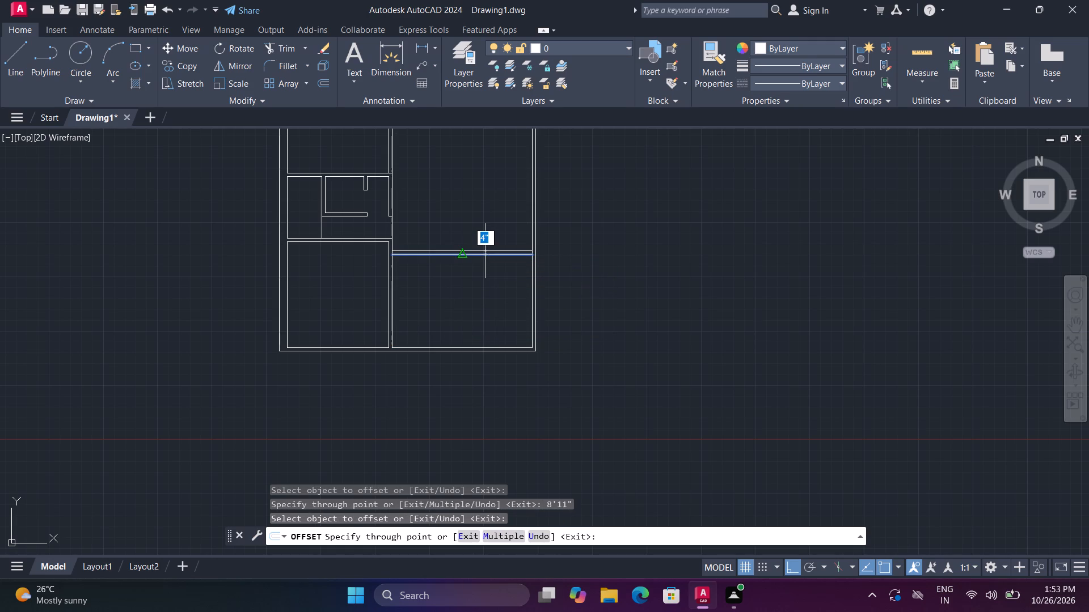
key("4")
key("shift+quotedbl")
key("Return")
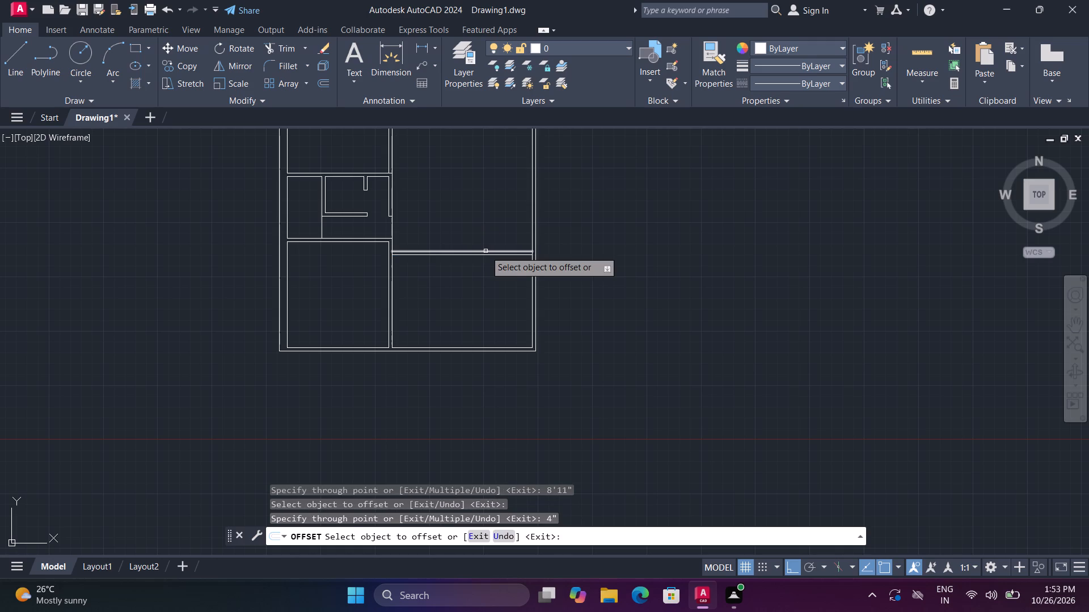
Offset the new wall's upper line 10'5" upward, and that line another 4" upward to form a second horizontal wall.
left_click(486, 251)
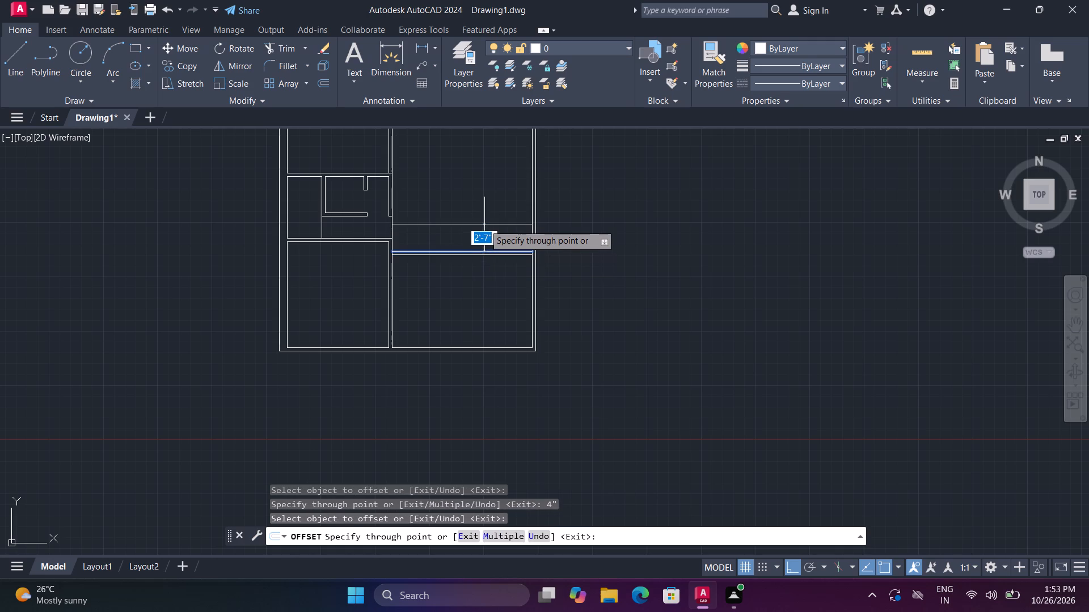
middle_click_drag(484, 224, 500, 364)
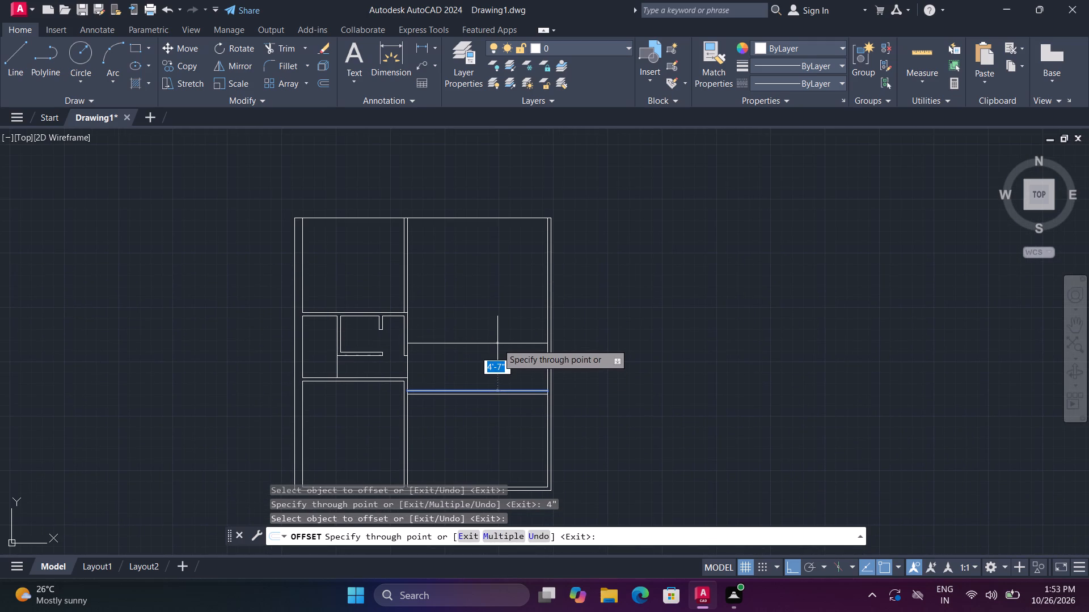
key("1")
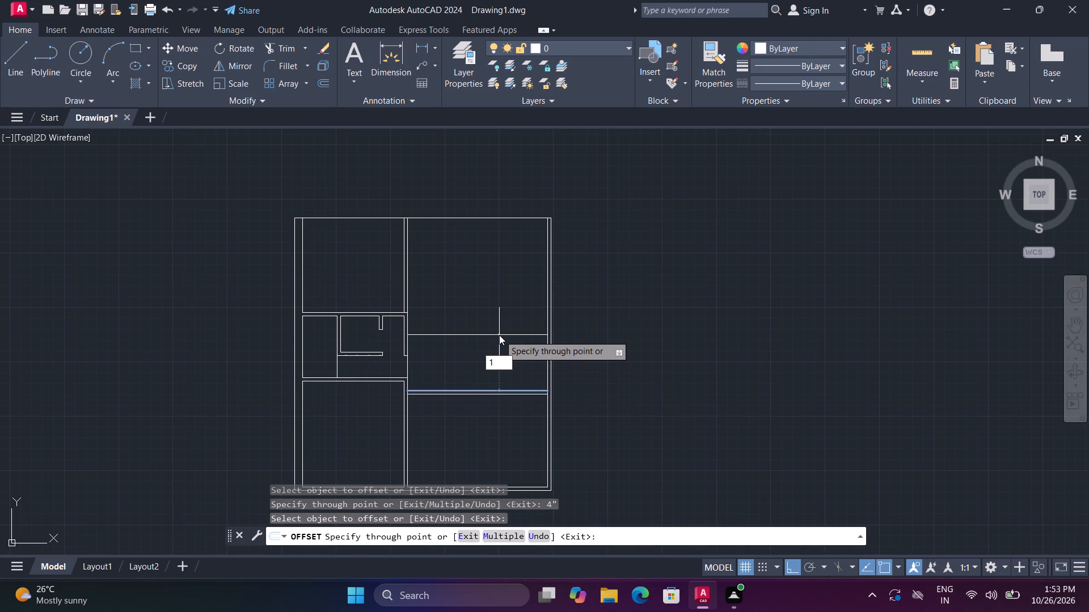
key("0")
type("'5\"")
key("Return")
left_click(496, 283)
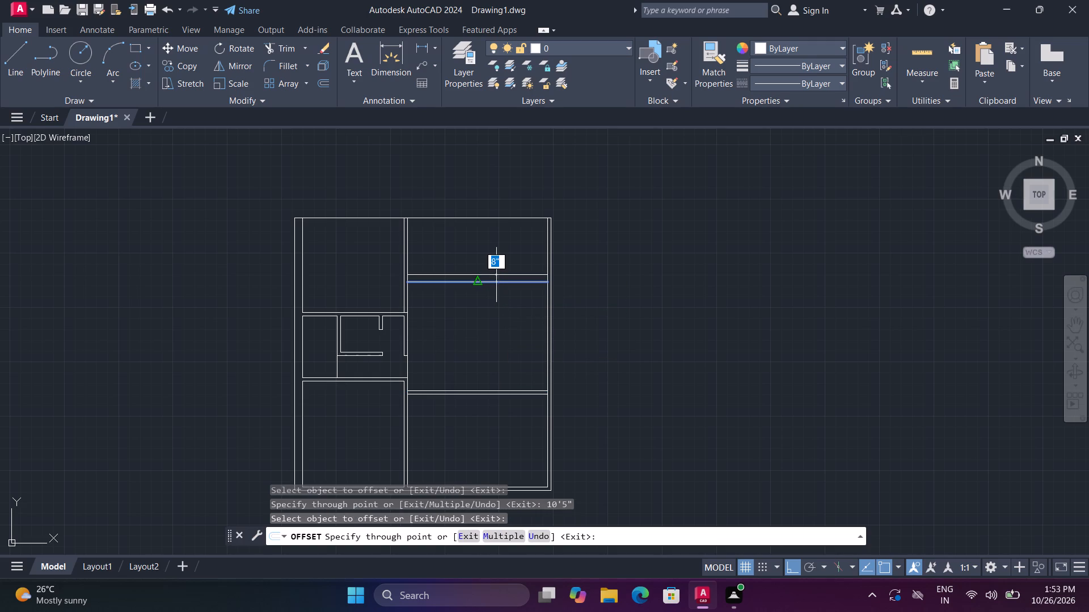
key("3")
key("BackSpace")
type("4\"")
key("Return")
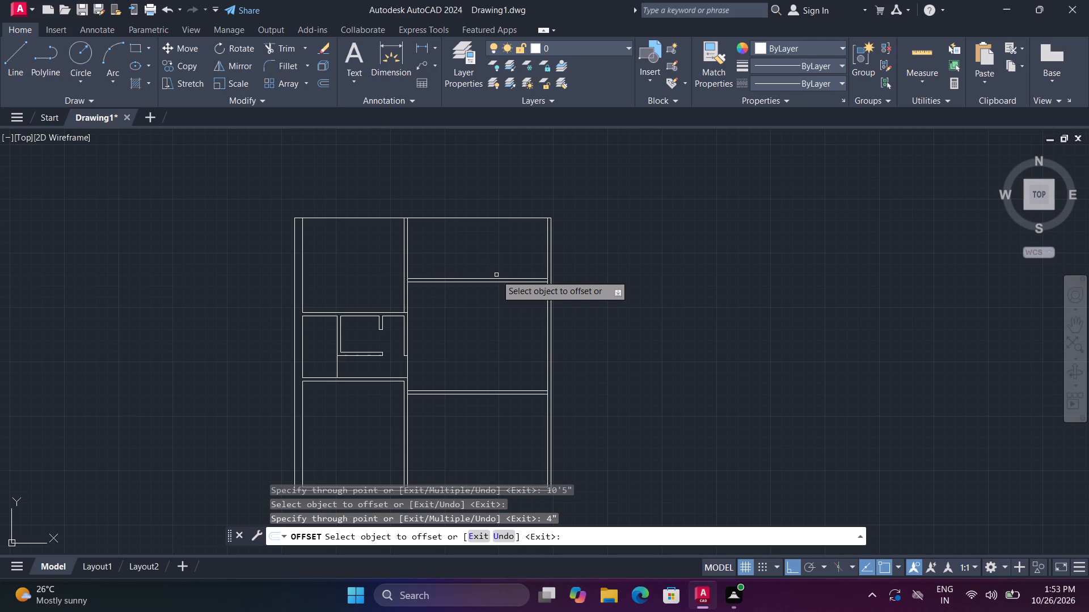
key("Escape")
key("Escape")
key("Escape")
Trim both lines of the long interior vertical wall between the upper right horizontal wall and the wall above the small rooms.
middle_click_drag(426, 244, 432, 254)
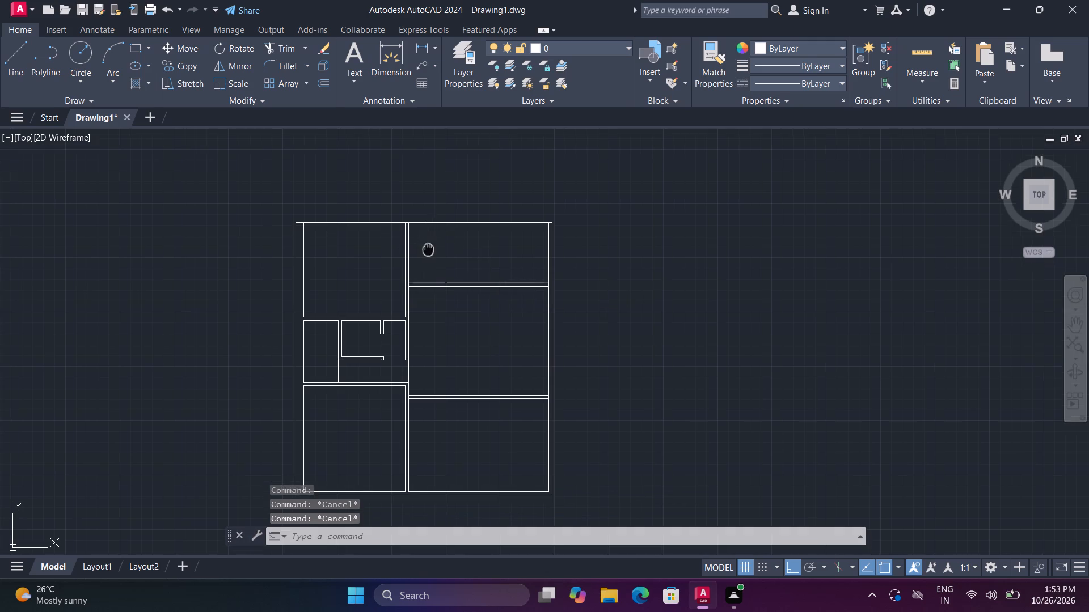
middle_click_drag(432, 254, 450, 303)
key("t")
key("r")
key("space")
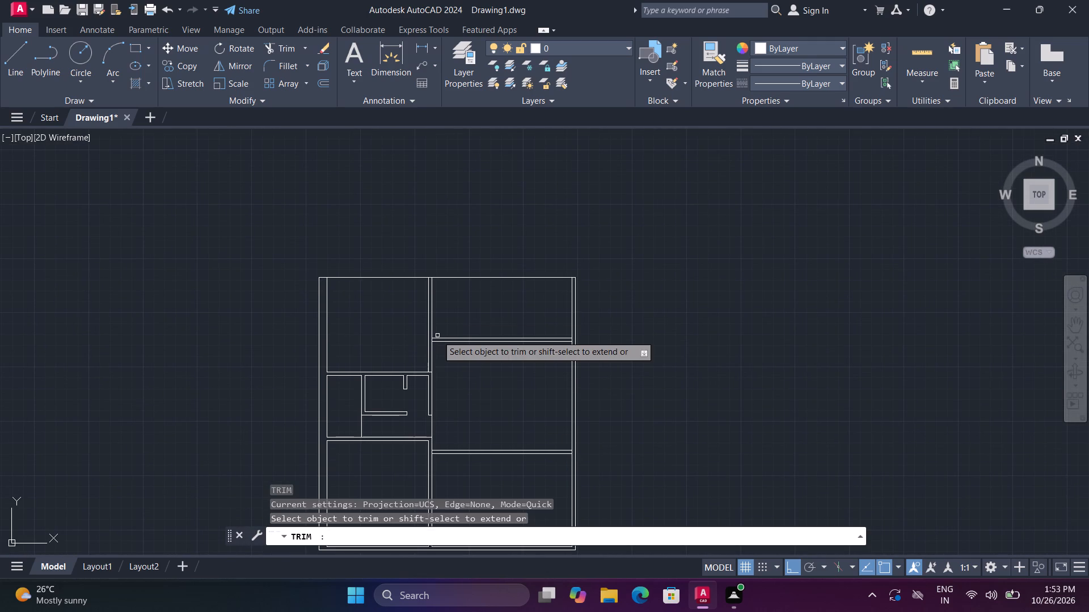
scroll(437, 335, "up", 1)
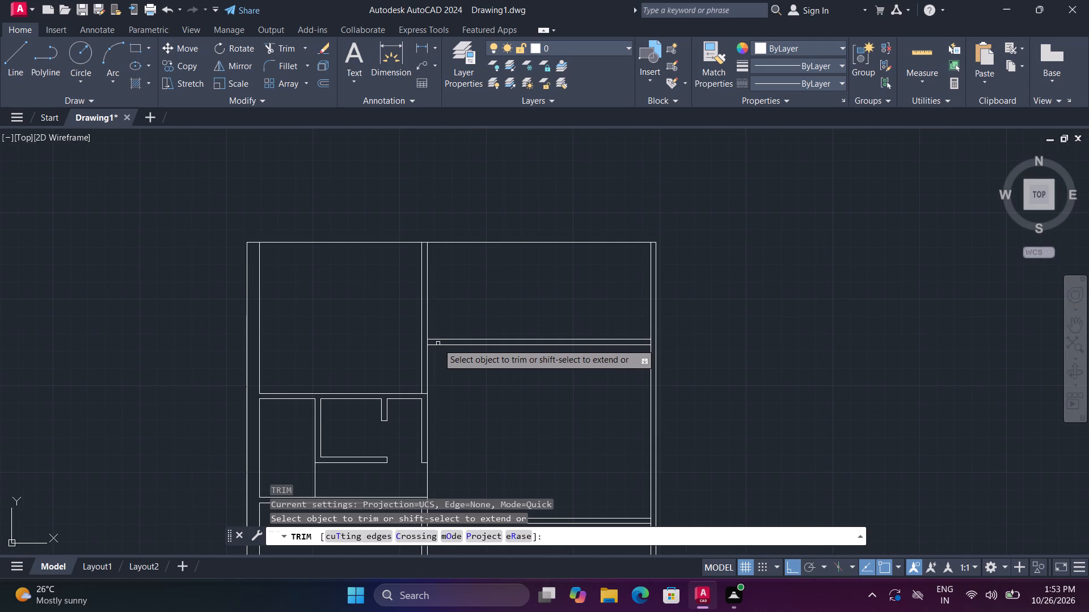
left_click(439, 346, "shift")
left_click(449, 360)
left_click(411, 362)
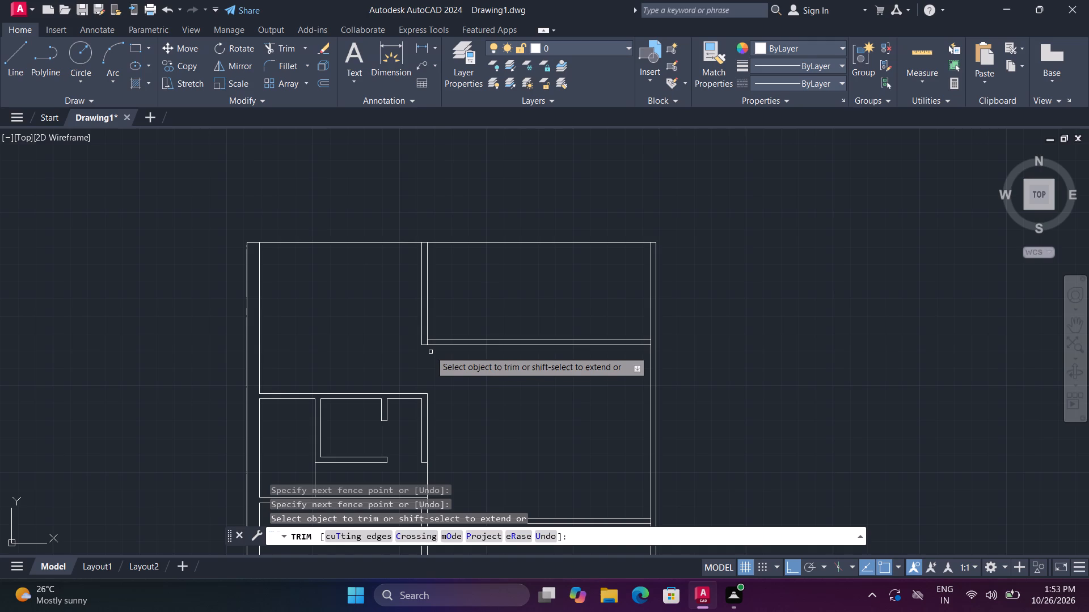
Trim the short vertical piece inside the upper right wall's junction with the interior vertical wall, and that horizontal wall's upper line.
left_click(427, 342)
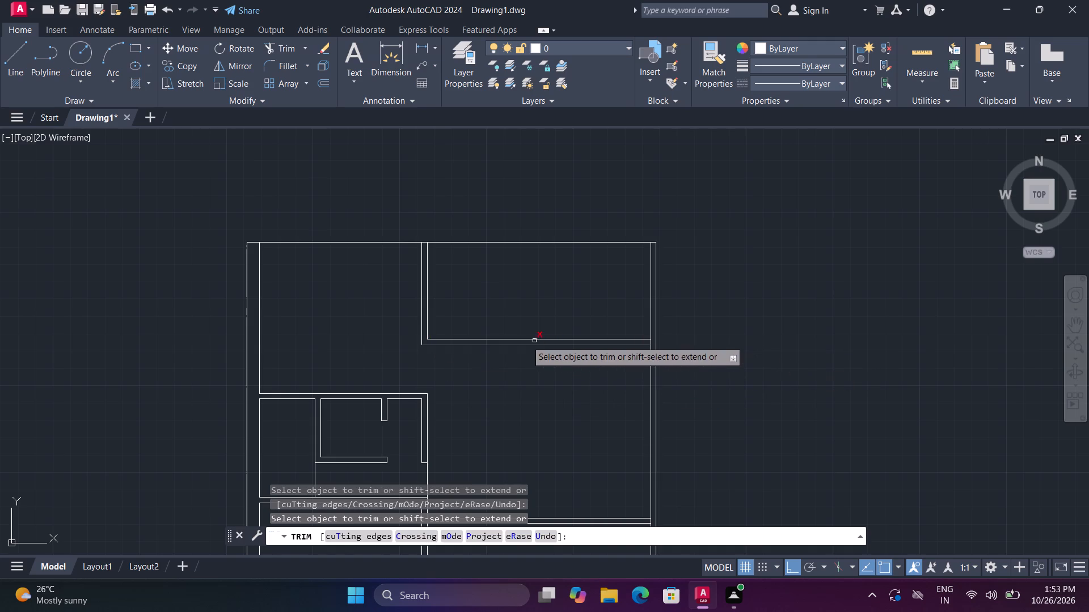
left_click(428, 328, "shift")
left_click(441, 338)
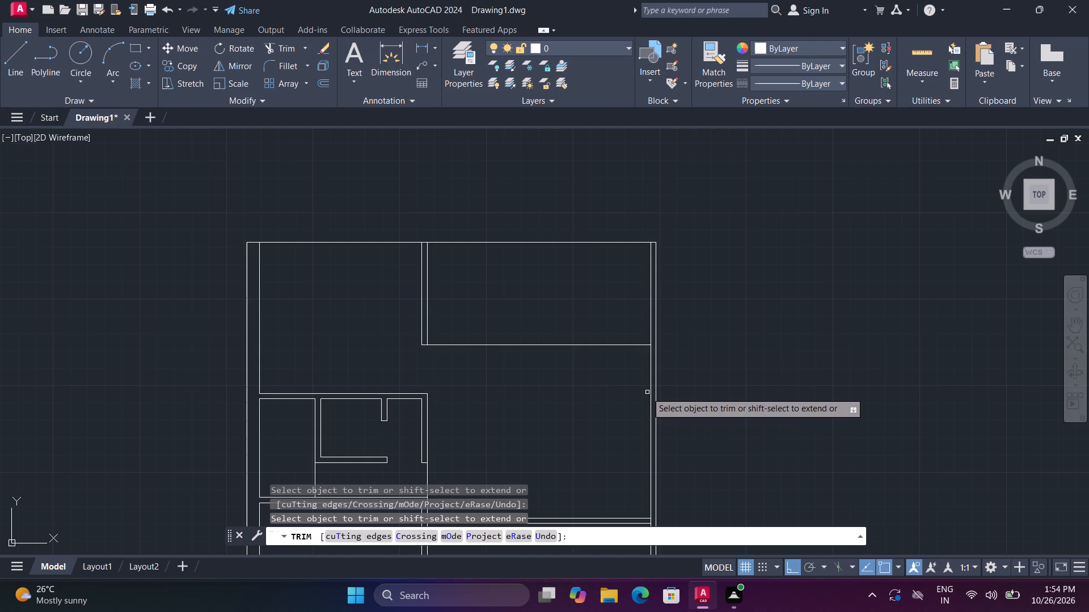
middle_click_drag(565, 438, 527, 264)
middle_click(527, 264)
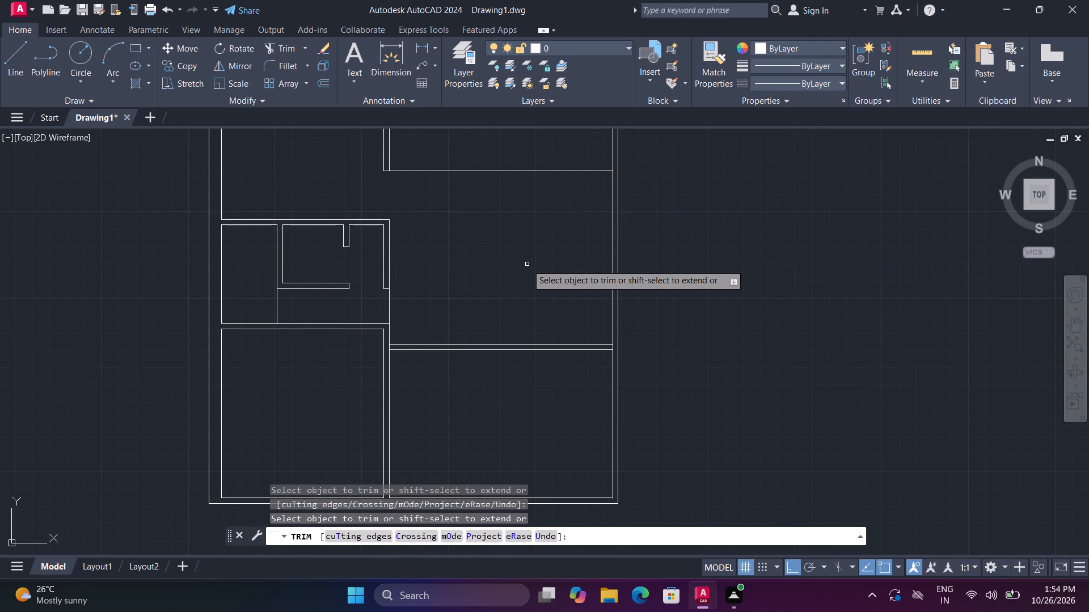
Draw two short horizontal lines crossing the right outer wall, both beside the middle-right room, to mark an opening.
key("Escape")
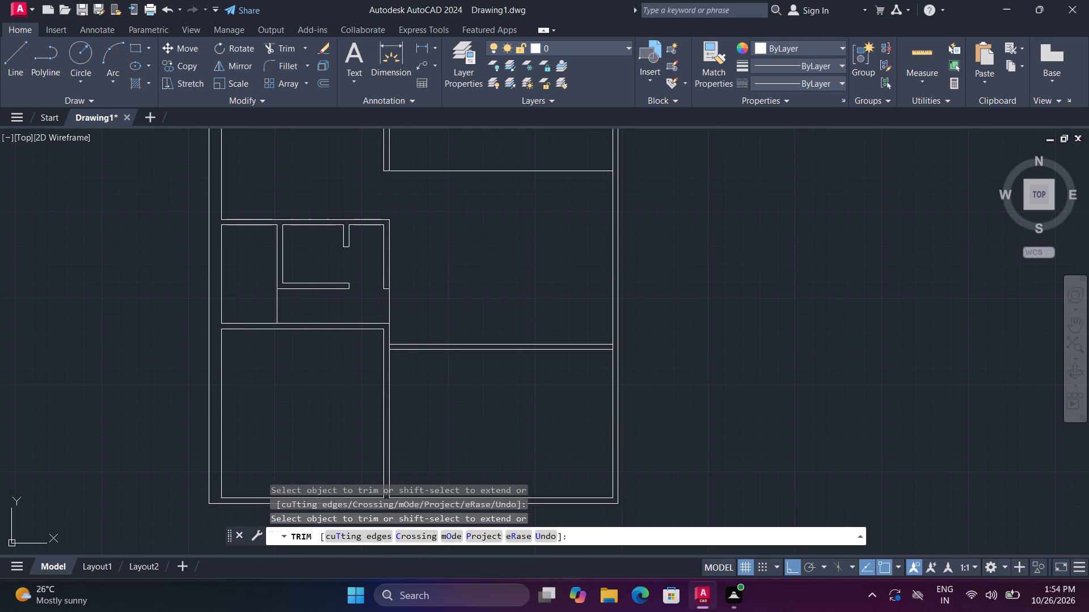
type("l")
key("space")
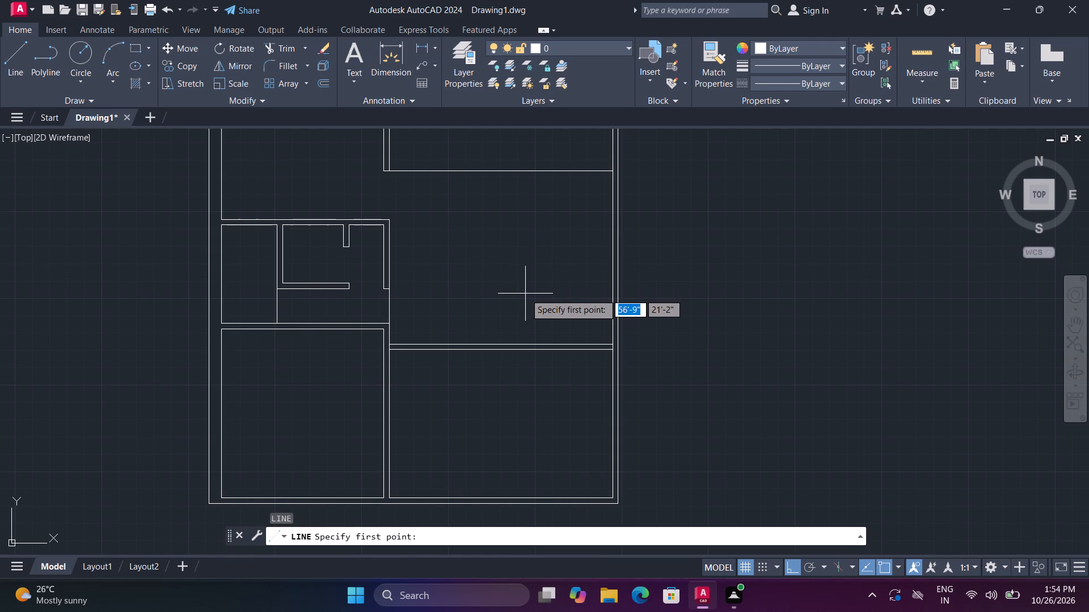
middle_click_drag(583, 208, 579, 392)
middle_click(579, 392)
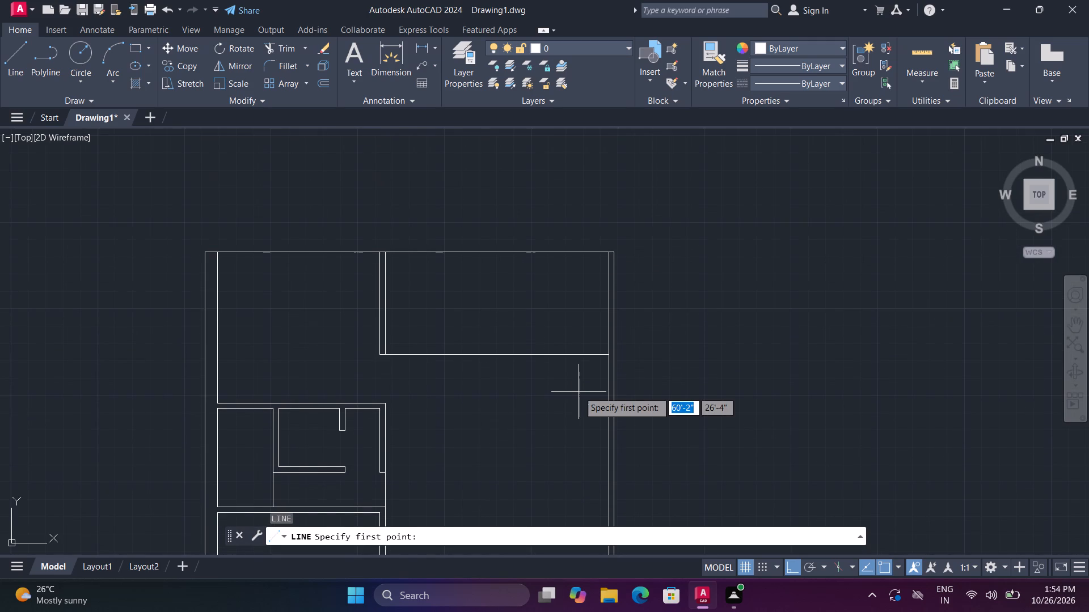
scroll(581, 393, "up", 1)
middle_click_drag(581, 393, 530, 290)
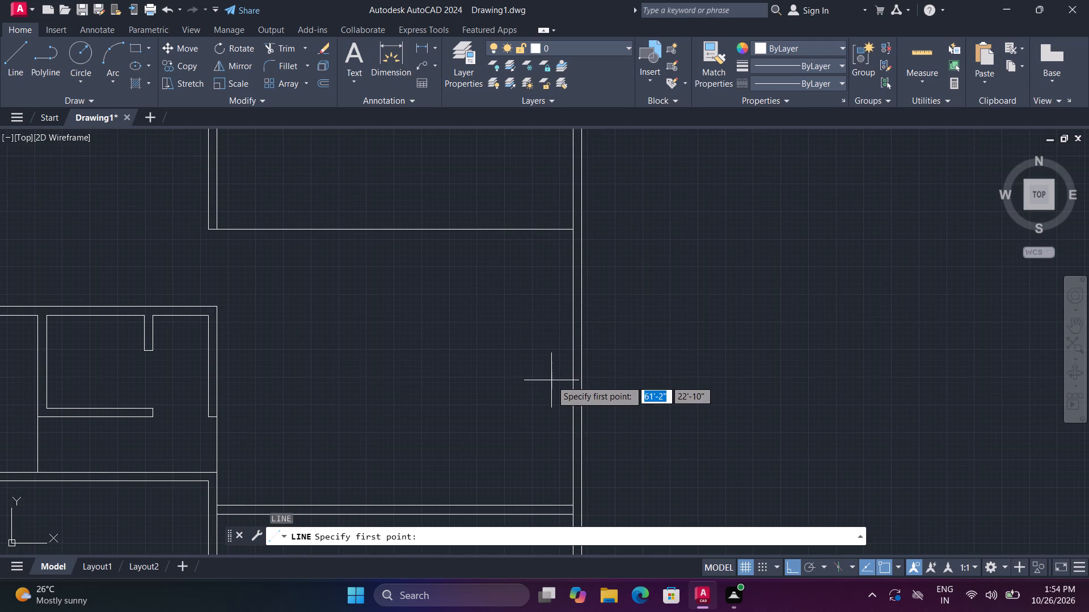
scroll(551, 381, "down", 1)
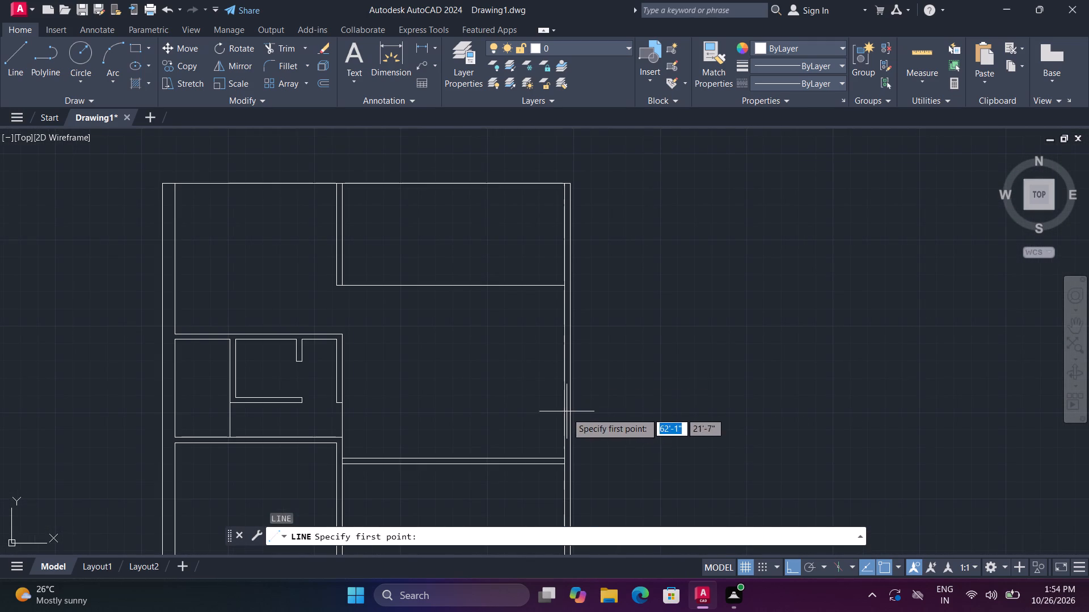
left_click(554, 442)
left_click(613, 437)
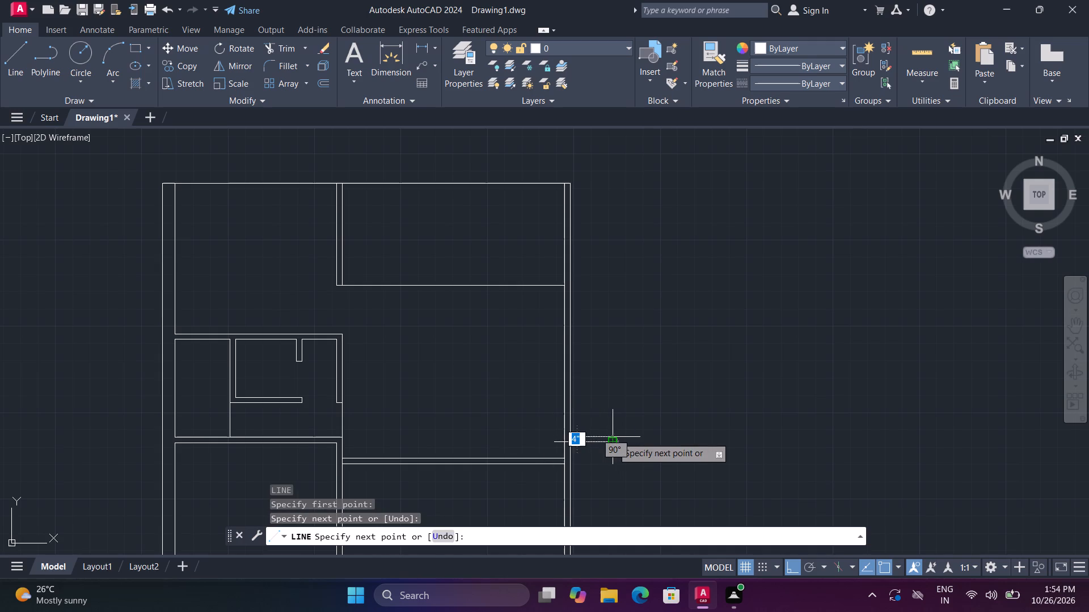
key("space")
key("space")
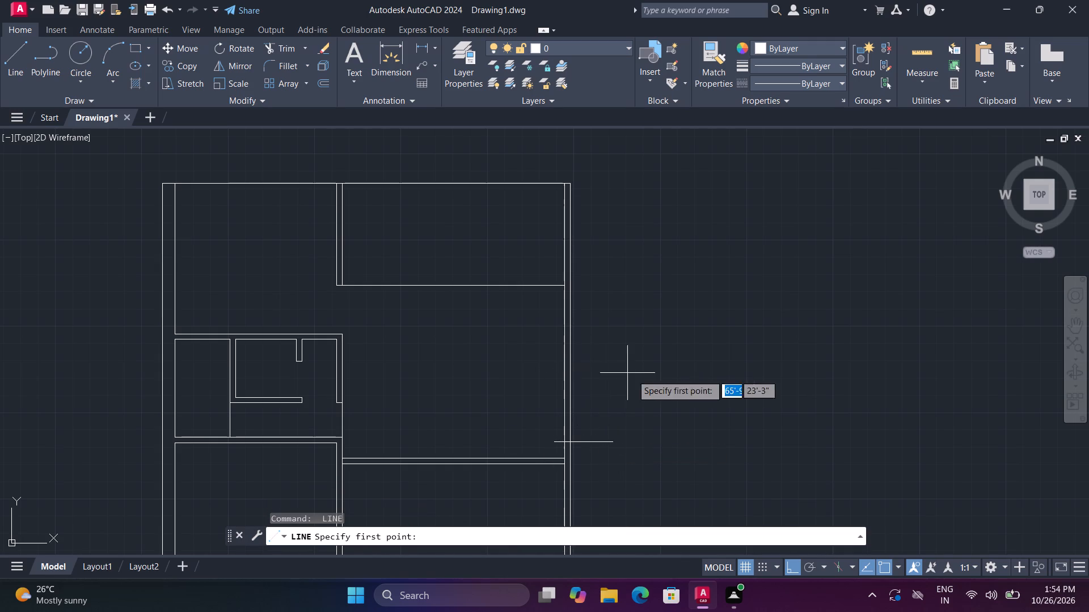
left_click(547, 353)
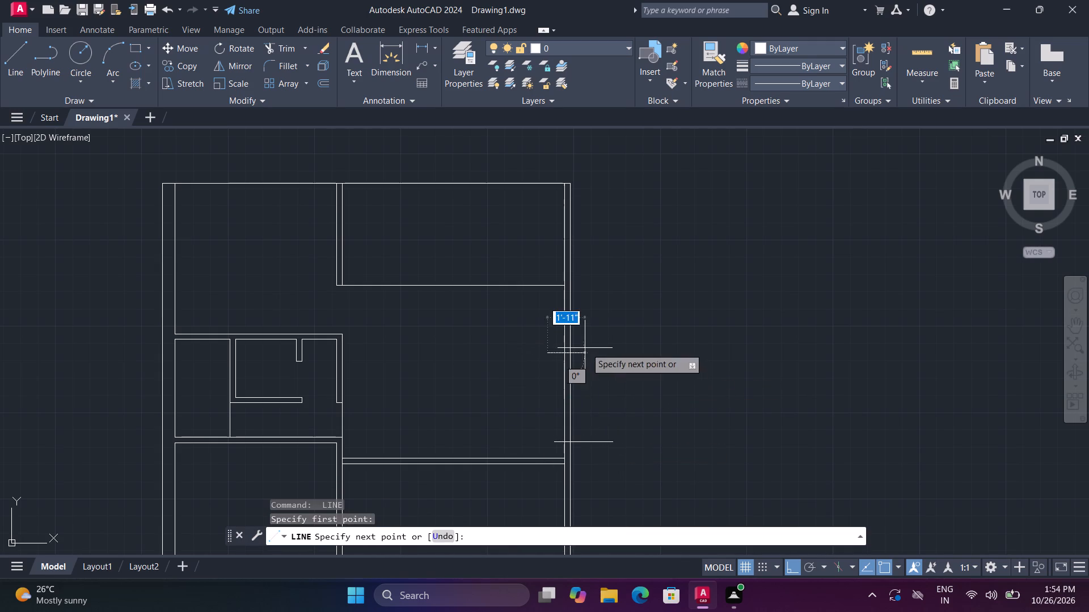
left_click(596, 348)
key("space")
Draw two short horizontal lines across the upper interior vertical wall, one near its top and one near its bottom end.
middle_click_drag(427, 376, 463, 325)
middle_click(463, 325)
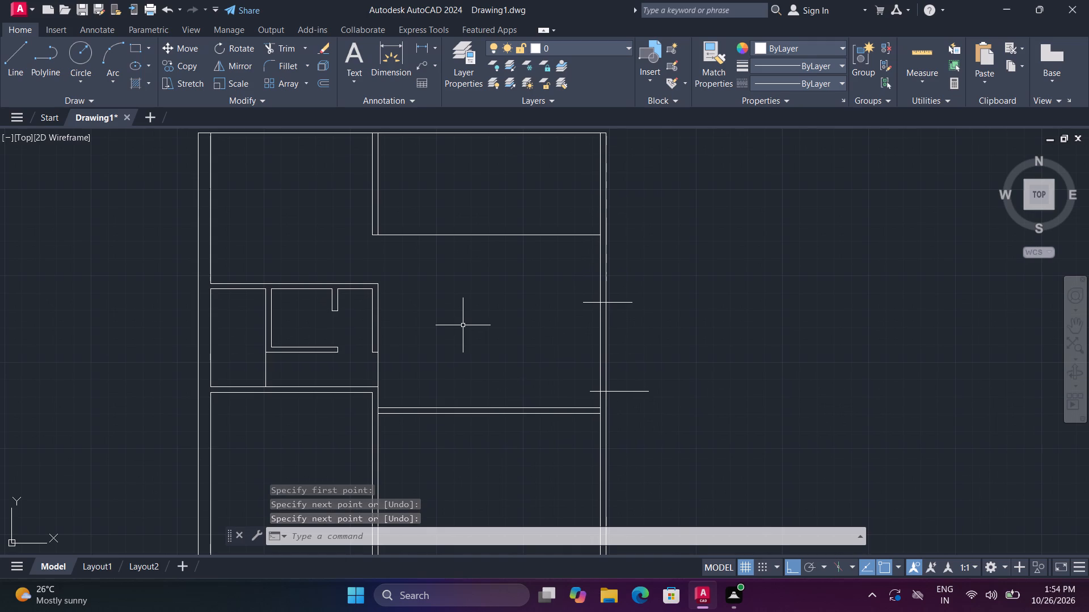
middle_click_drag(412, 256, 472, 465)
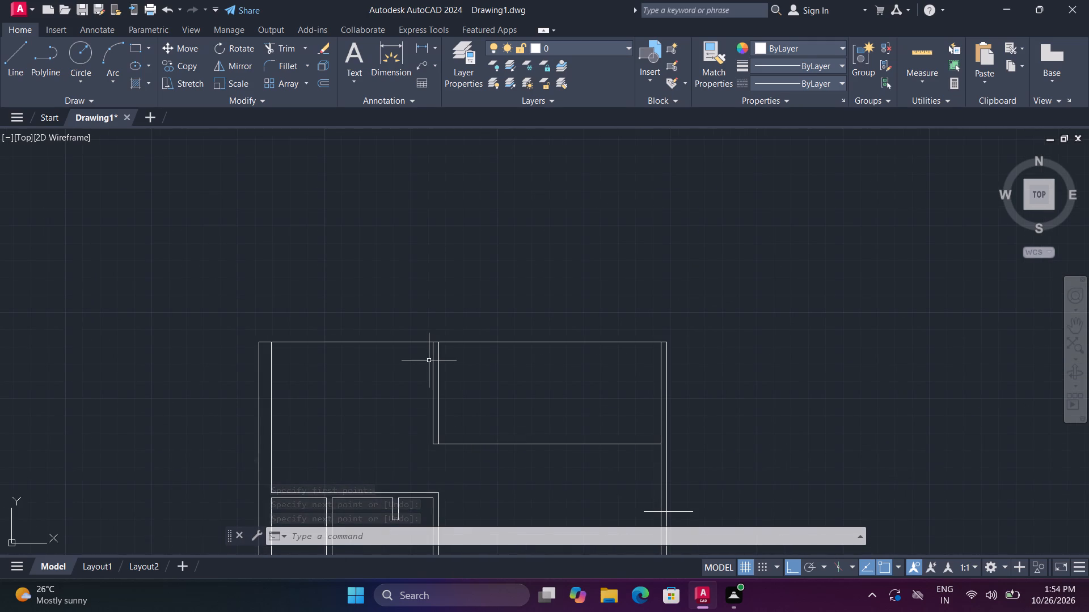
key("space")
scroll(427, 355, "up", 1)
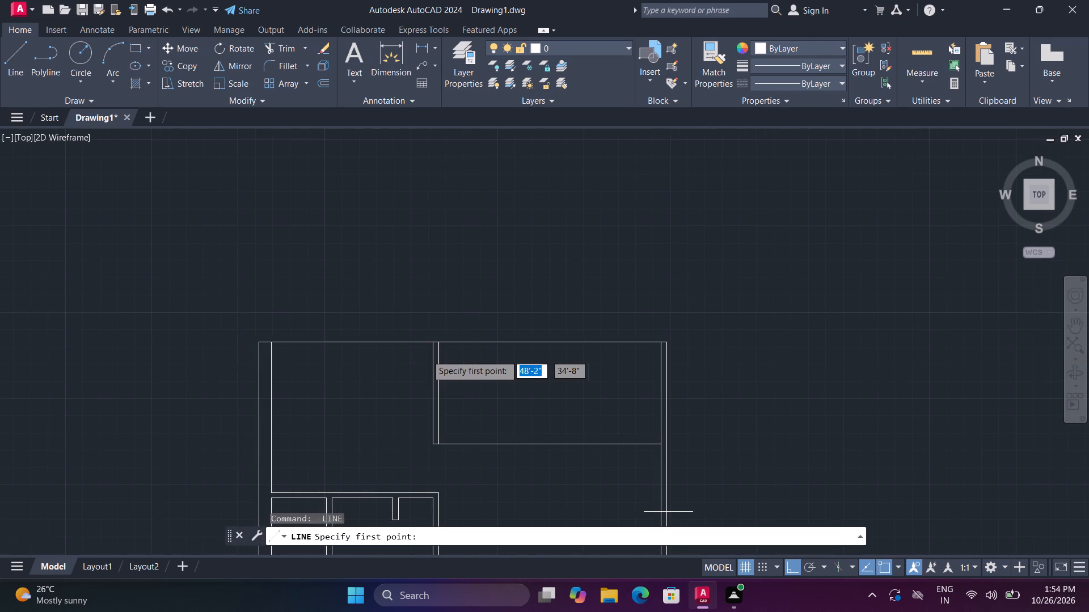
scroll(427, 355, "up", 1)
left_click(427, 355)
left_click(479, 359)
key("space")
scroll(496, 438, "down", 1)
middle_click_drag(495, 419, 493, 363)
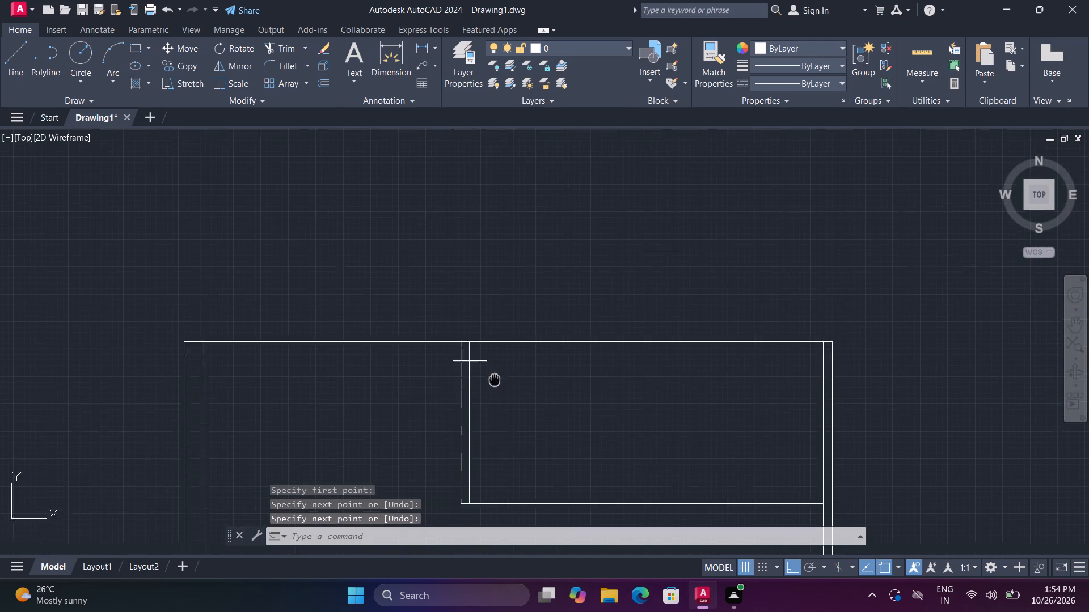
middle_click_drag(493, 363, 489, 333)
key("space")
left_click(443, 423)
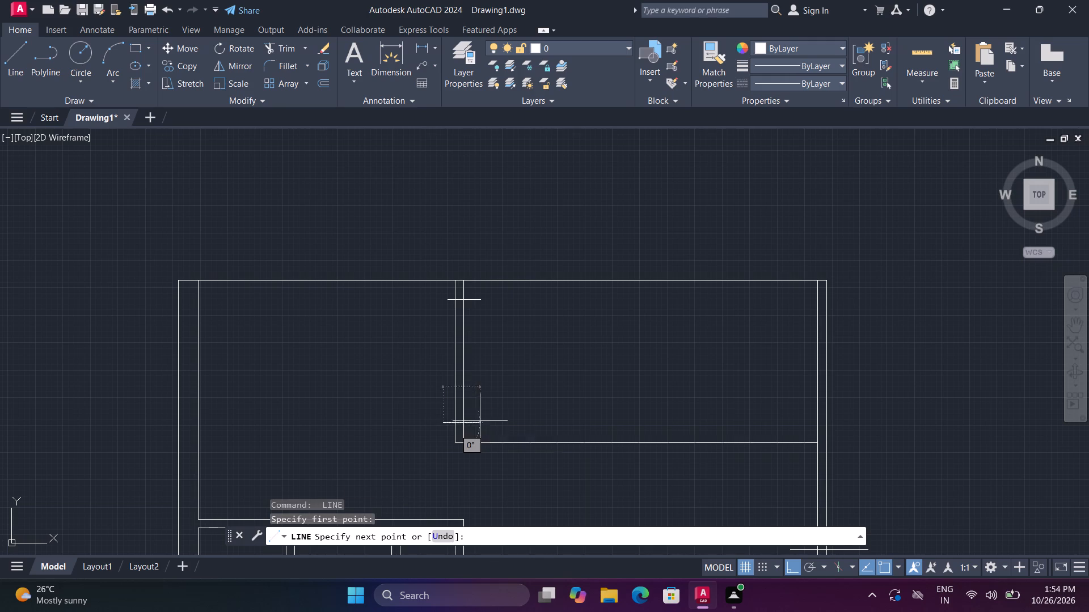
left_click(480, 421)
key("space")
Draw two short horizontal lines crossing the left outer wall beside the small leftmost room, one above the other.
middle_click_drag(516, 485, 499, 339)
middle_click(499, 338)
scroll(499, 338, "down", 2)
middle_click_drag(512, 388, 515, 372)
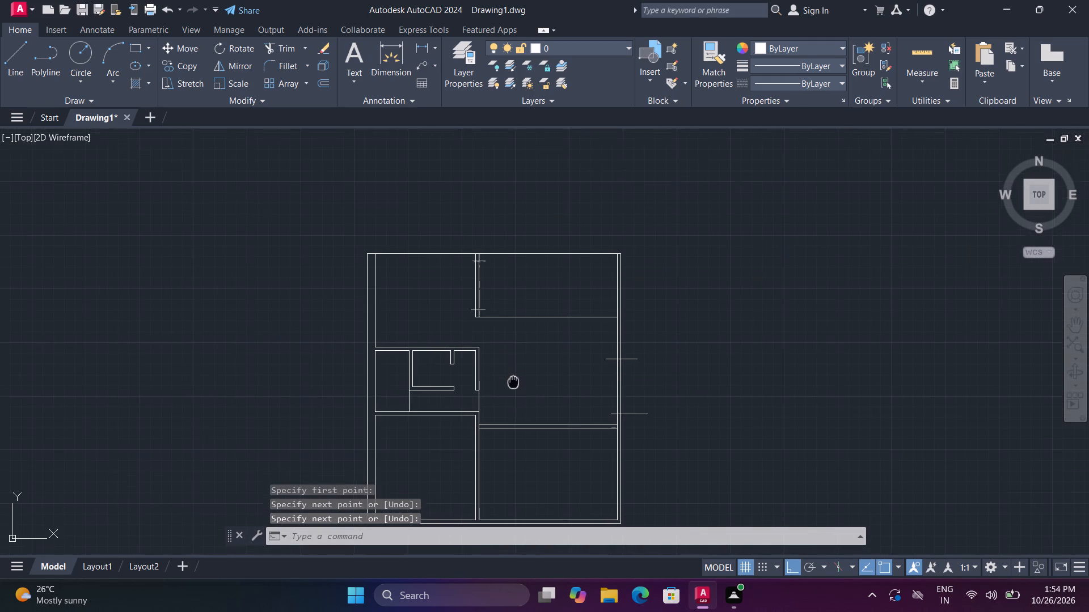
middle_click_drag(515, 372, 516, 358)
middle_click_drag(424, 425, 505, 443)
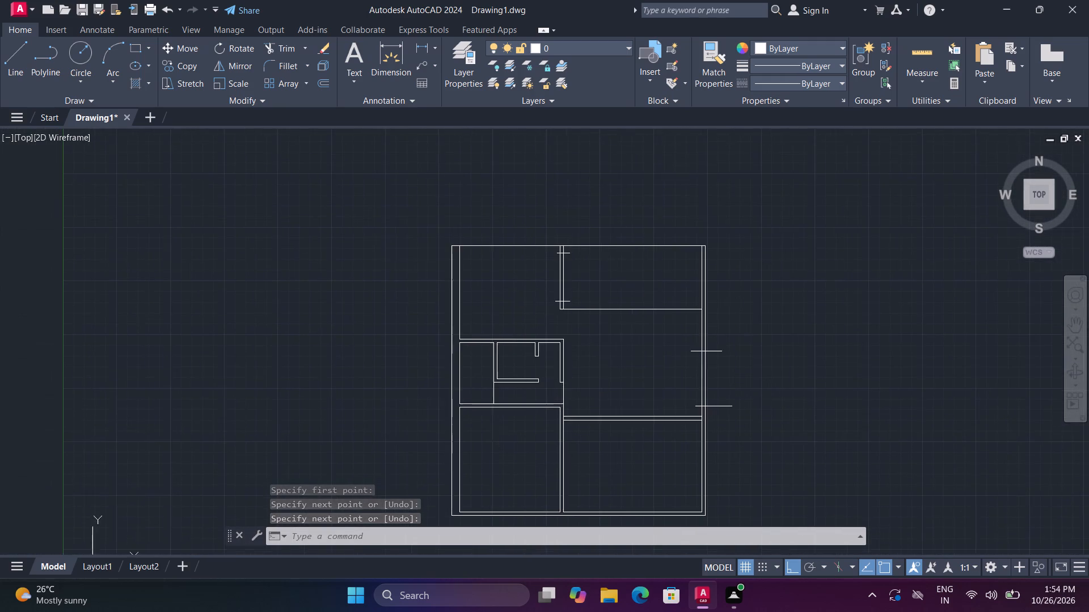
scroll(443, 343, "up", 2)
key("space")
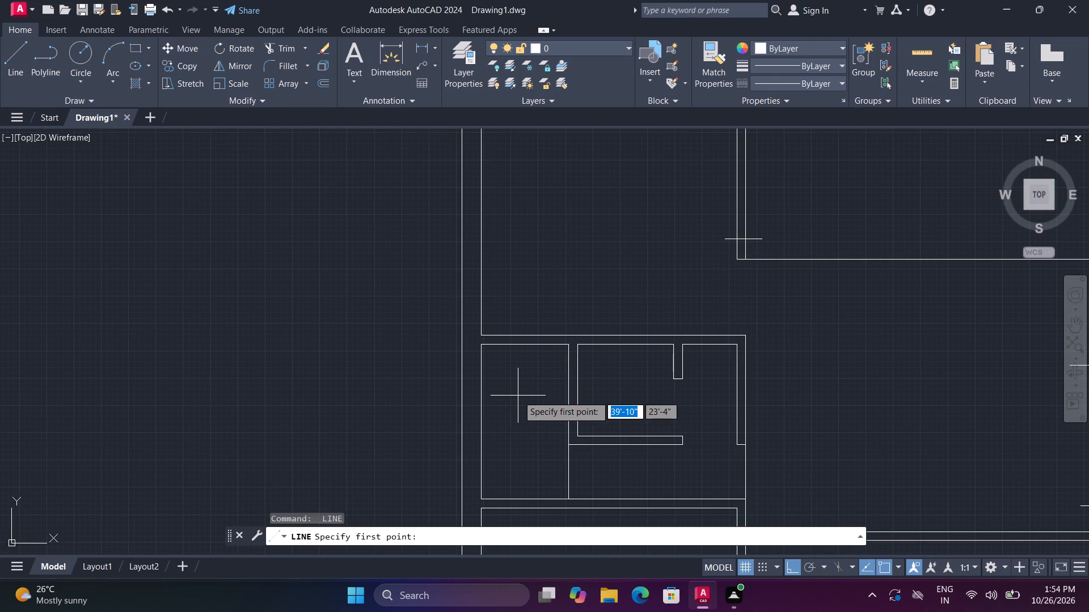
left_click(503, 377)
left_click(432, 375)
key("space")
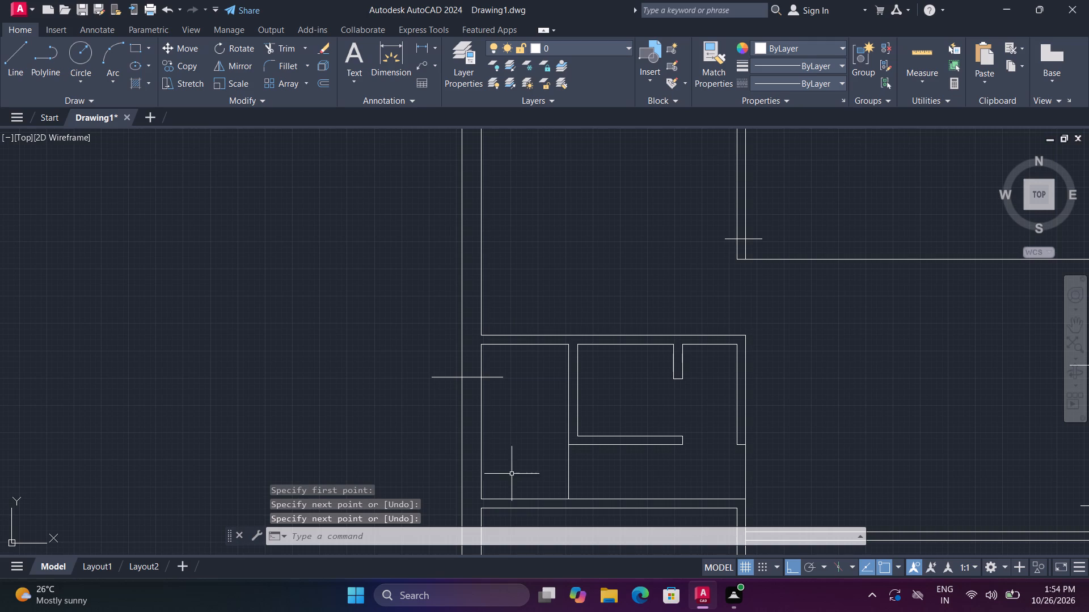
key("space")
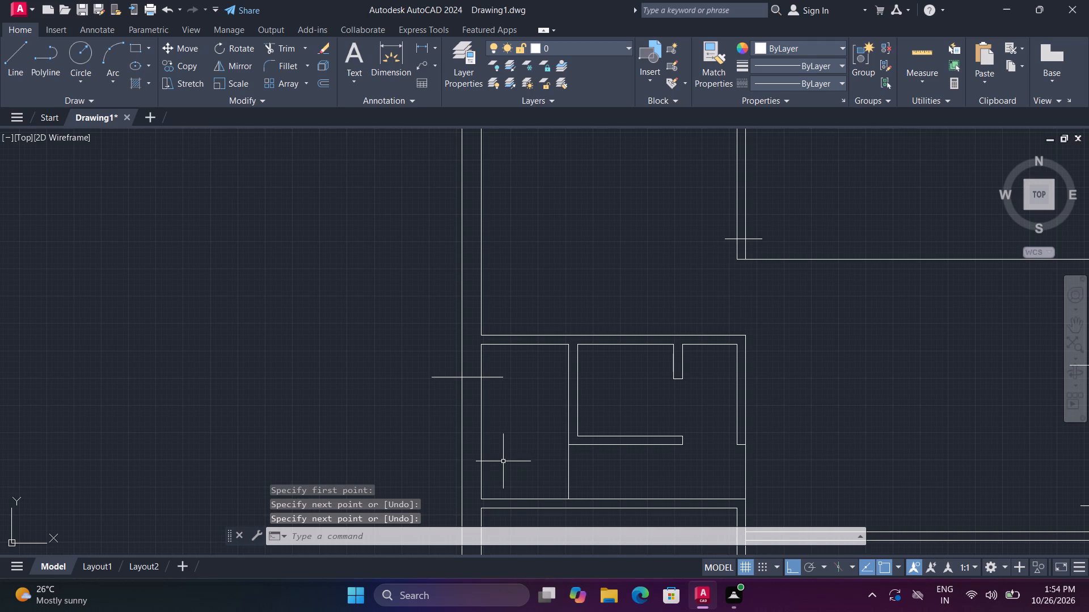
left_click(501, 458)
left_click(444, 453)
key("space")
Draw two short vertical lines crossing the bottom outer wall of the lower-left room to mark an opening.
scroll(493, 468, "down", 2)
middle_click_drag(531, 491, 548, 366)
middle_click(548, 366)
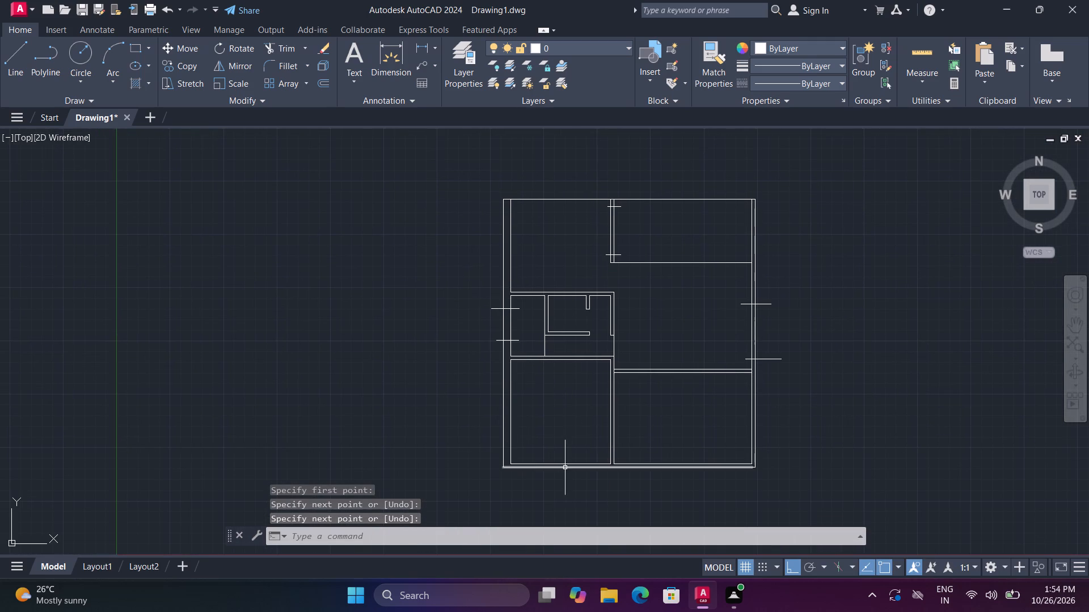
middle_click_drag(559, 437, 543, 350)
scroll(543, 365, "down", 1)
scroll(541, 380, "up", 3)
key("space")
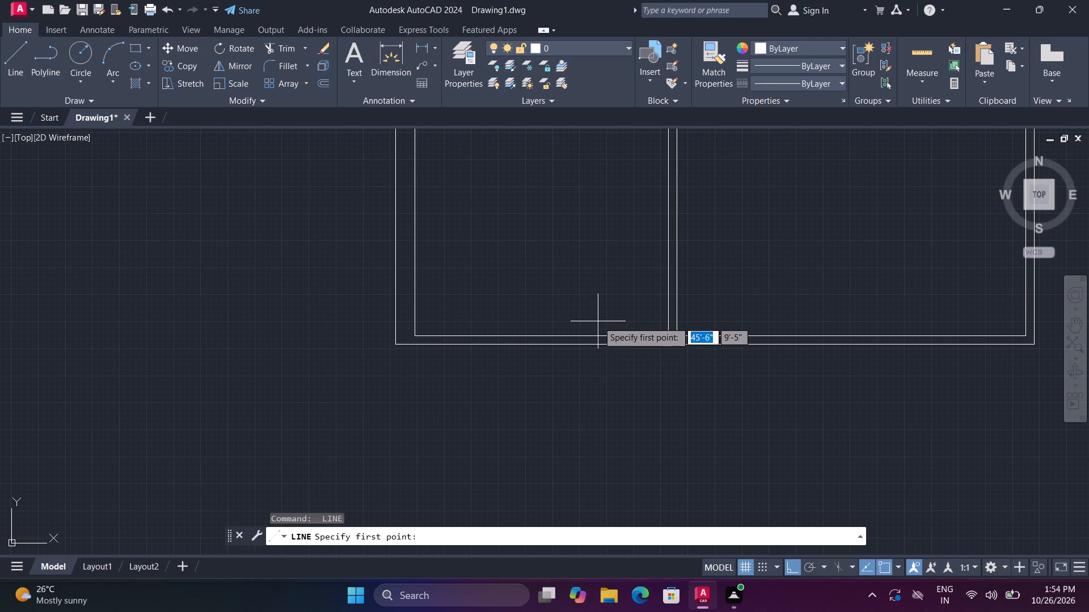
left_click_drag(598, 321, 593, 326)
left_click(603, 408)
key("space")
key("space")
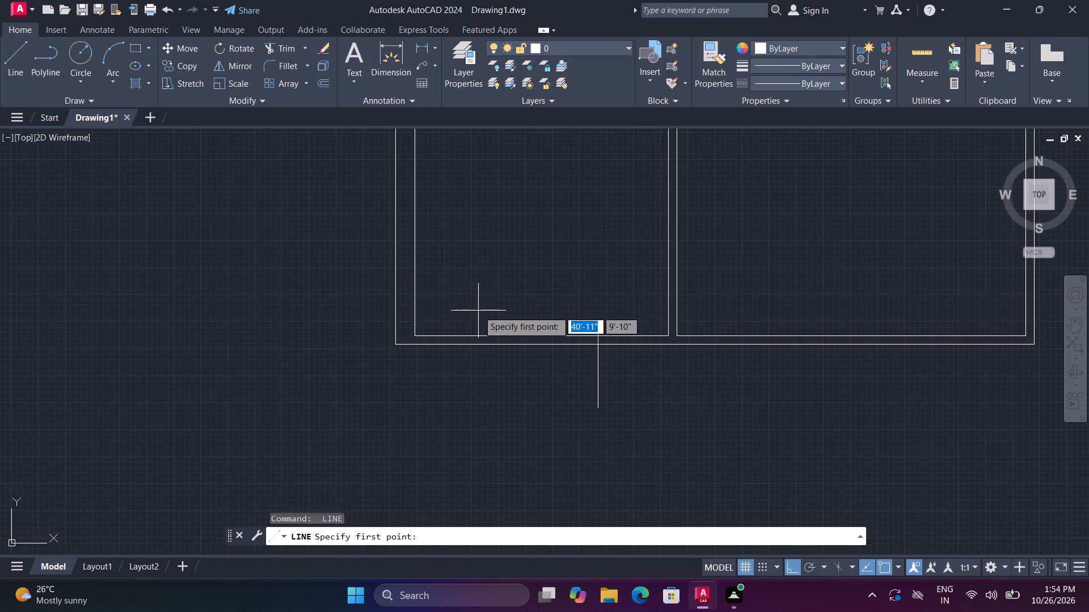
left_click(488, 313)
left_click(488, 383)
key("space")
Draw a horizontal line about 3'-5" long across the vertical wall between the two lower rooms.
scroll(551, 384, "down", 1)
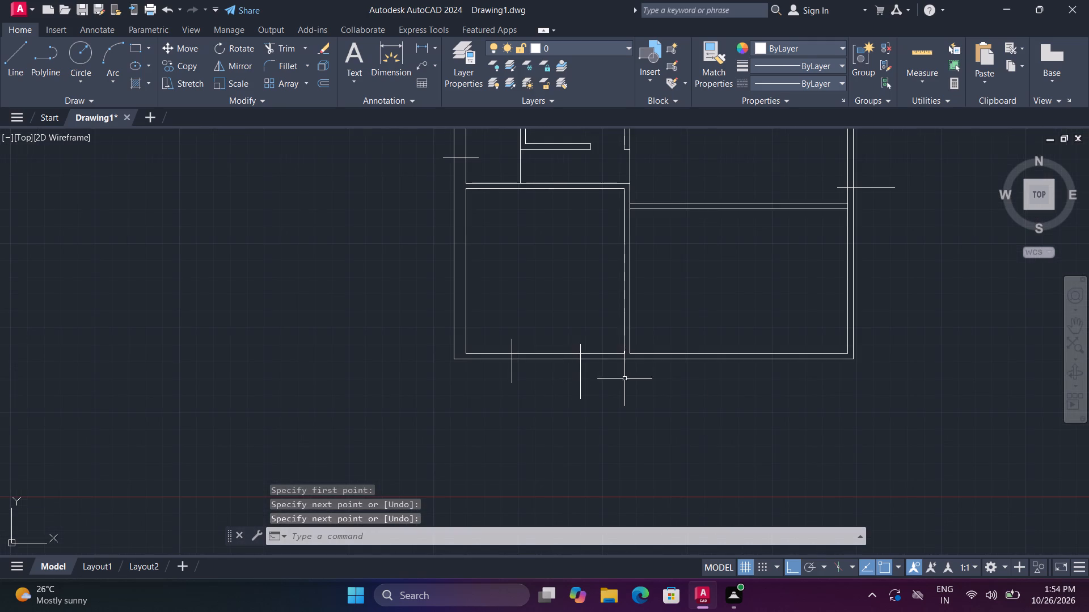
middle_click_drag(632, 381, 600, 449)
key("space")
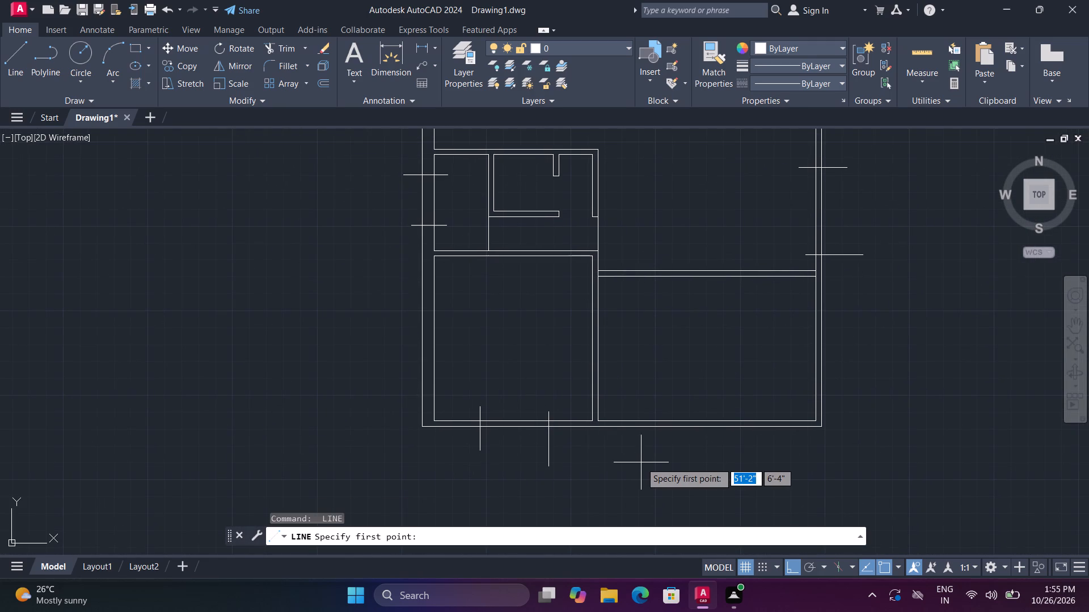
left_click(582, 365)
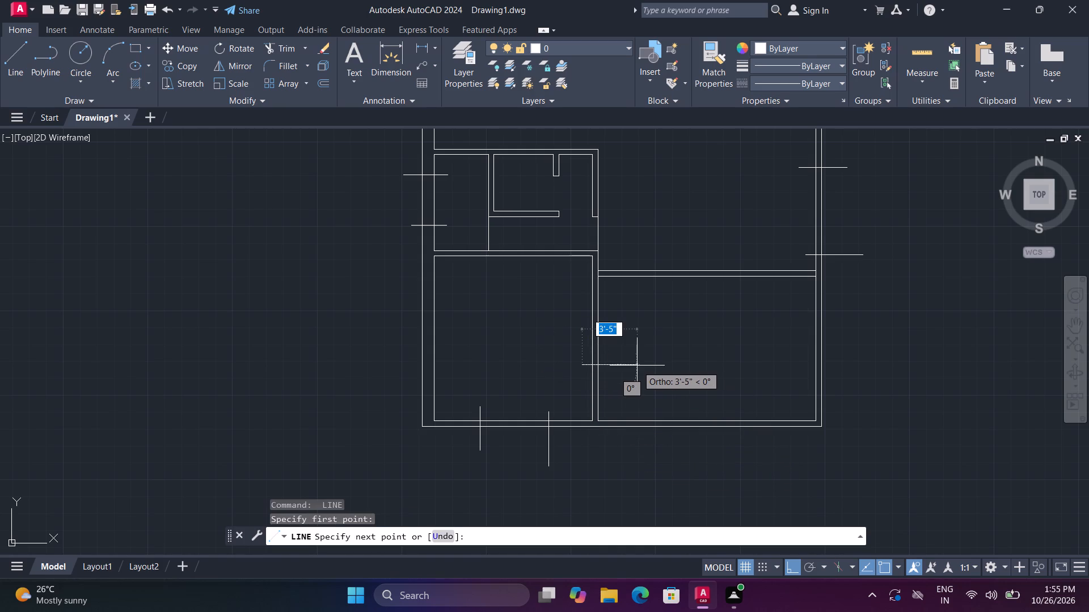
left_click(637, 365)
key("space")
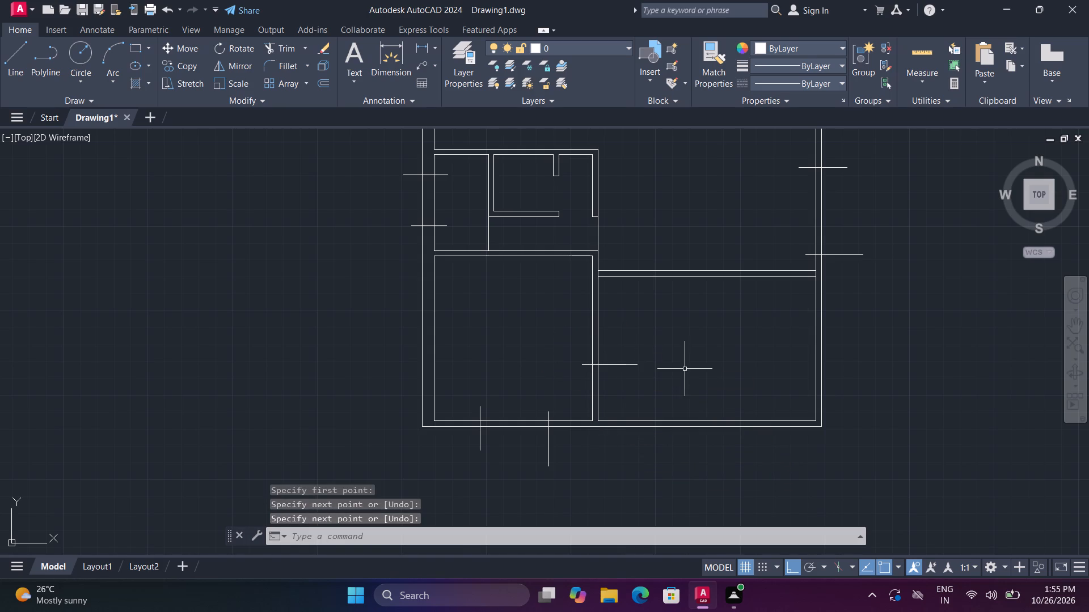
Draw a short vertical line across the horizontal wall above the lower-right room, near the wall's left end.
middle_click_drag(673, 354, 679, 487)
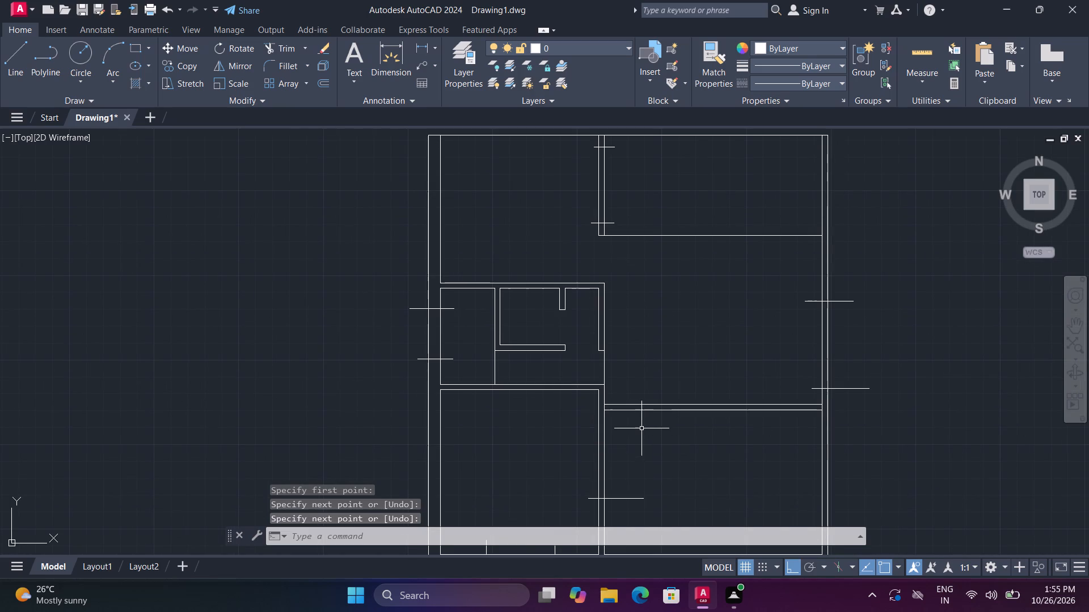
key("space")
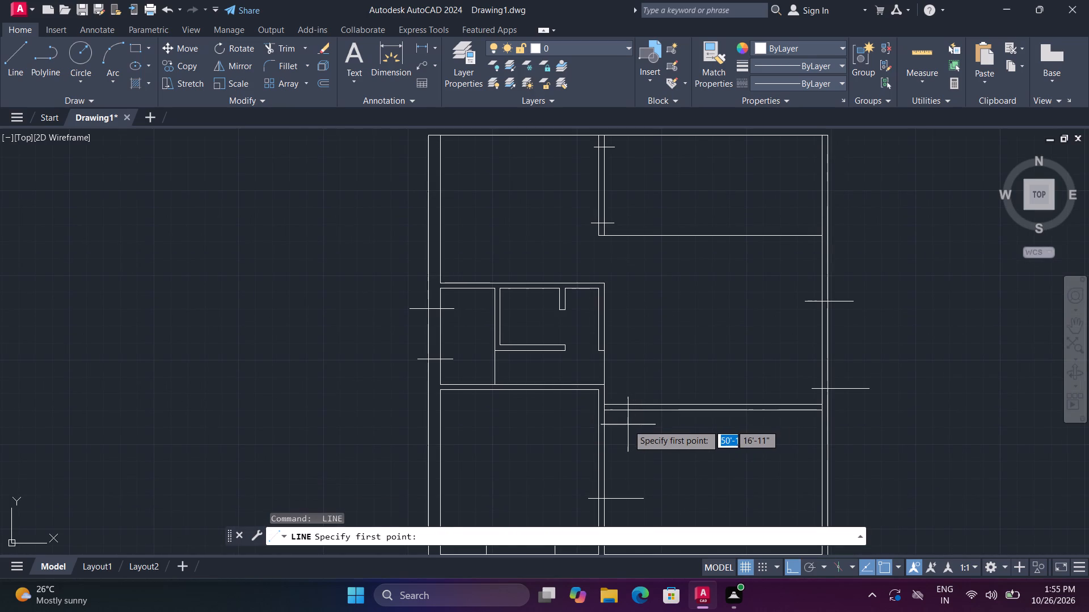
left_click(628, 424)
left_click(634, 370)
key("space")
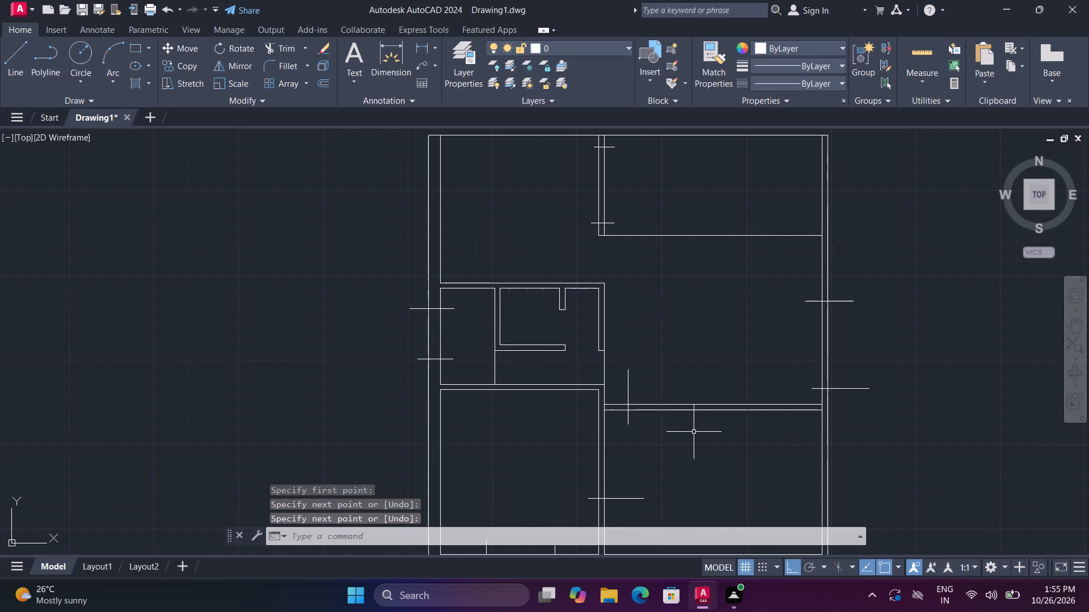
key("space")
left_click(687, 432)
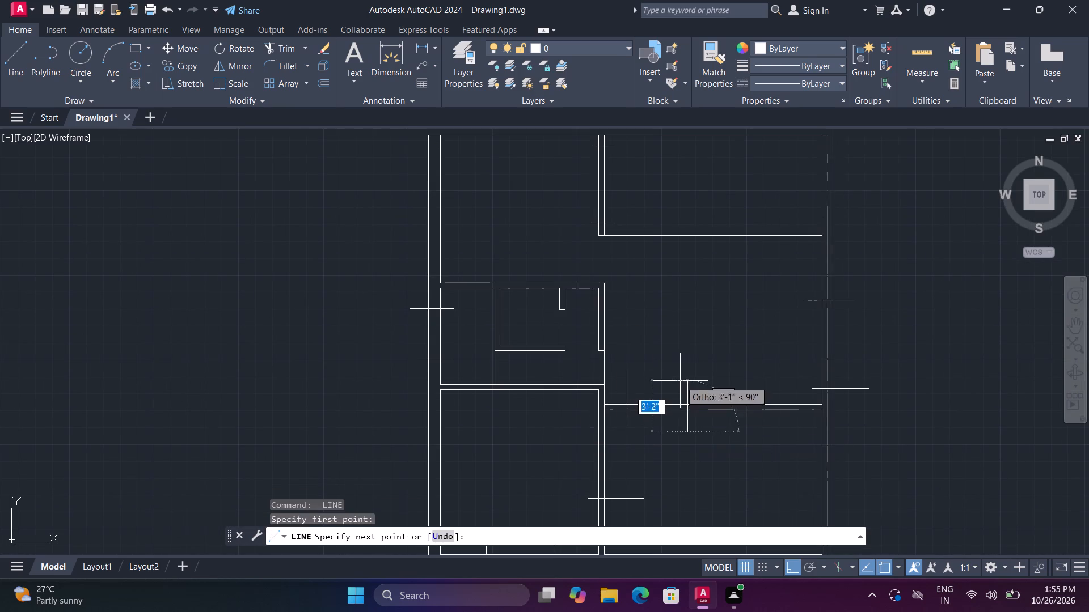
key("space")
Draw a second short vertical line across the wall above the lower-right room, a little right of the first one.
key("space")
left_click(676, 428)
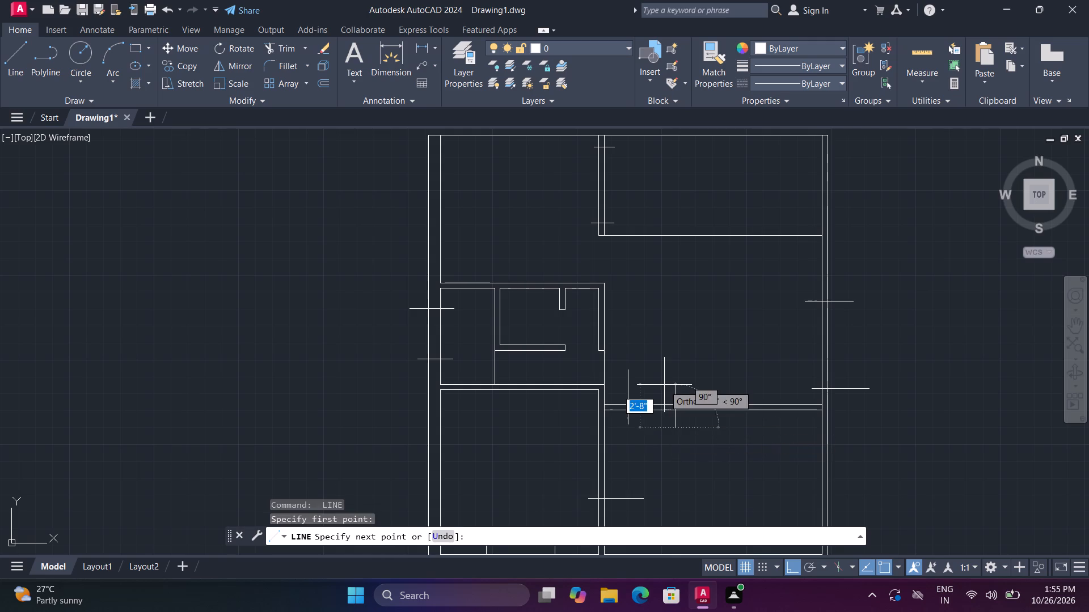
left_click(664, 382)
key("space")
Draw two short vertical lines crossing the bottom outer wall of the lower-right room to mark an opening.
scroll(704, 475, "down", 2)
middle_click_drag(694, 463, 676, 418)
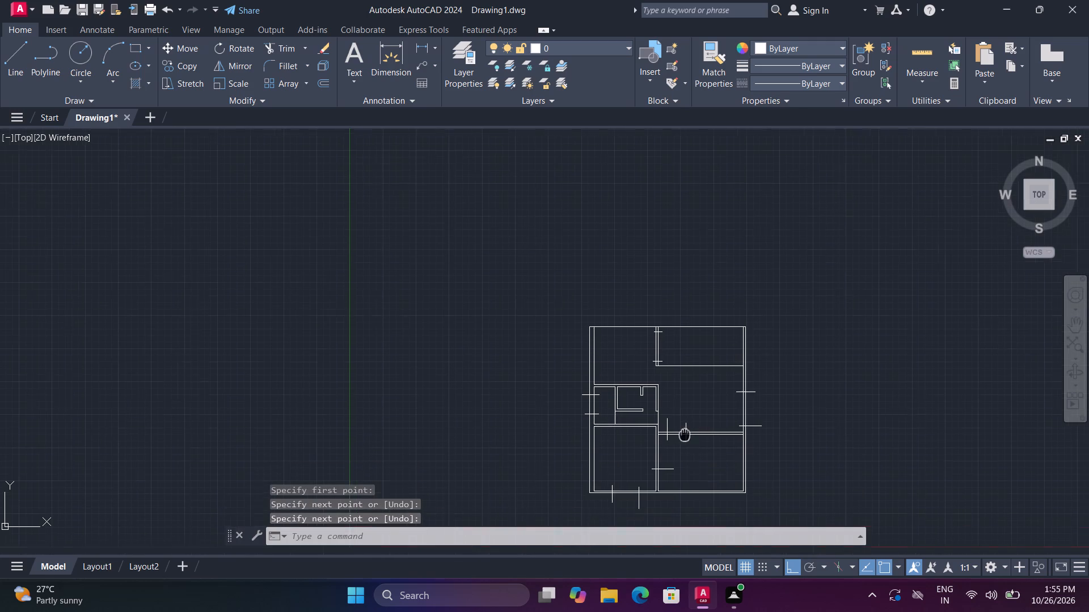
middle_click_drag(676, 418, 674, 407)
middle_click(673, 406)
scroll(704, 494, "up", 1)
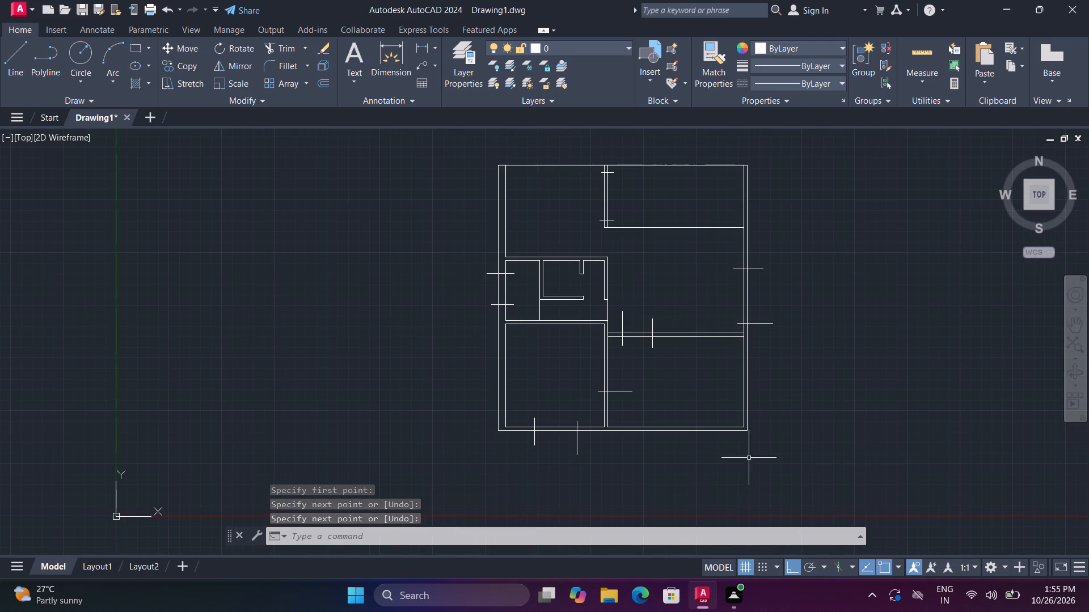
scroll(662, 445, "up", 2)
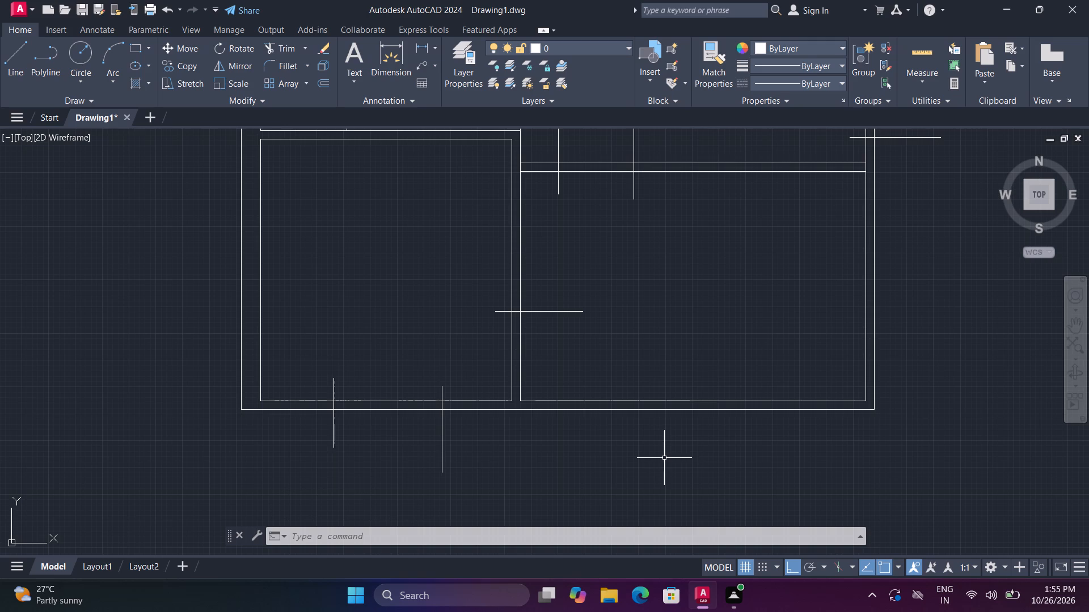
key("space")
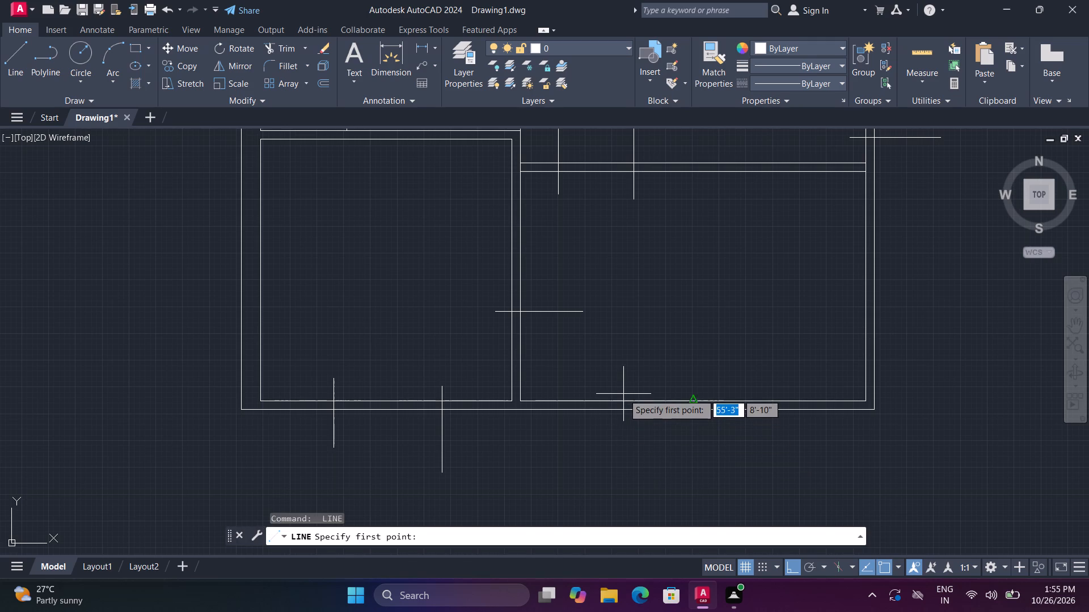
left_click(629, 382)
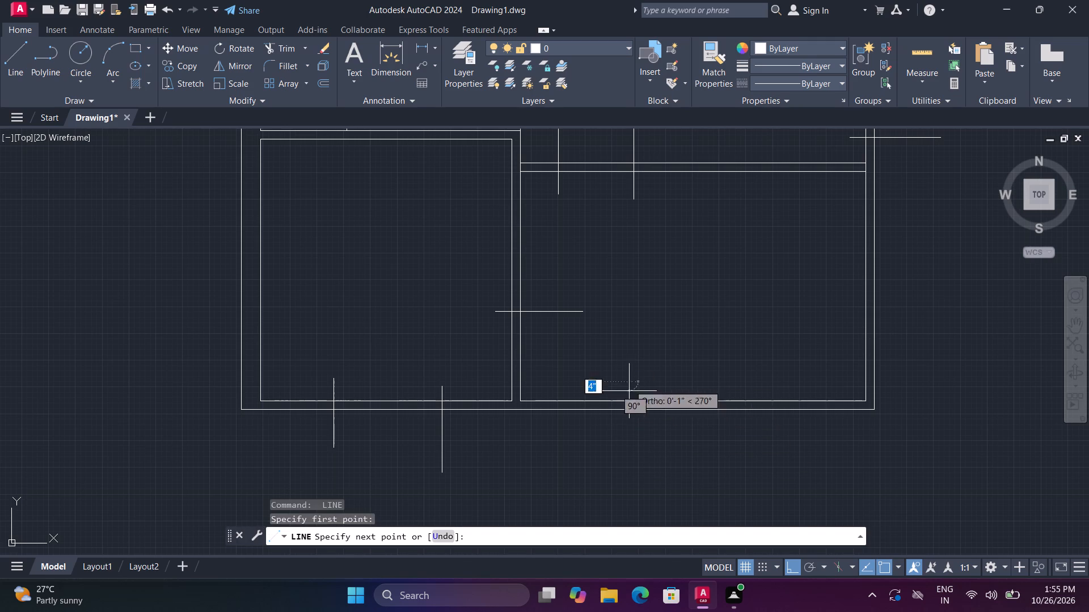
left_click(640, 442)
key("space")
key("space")
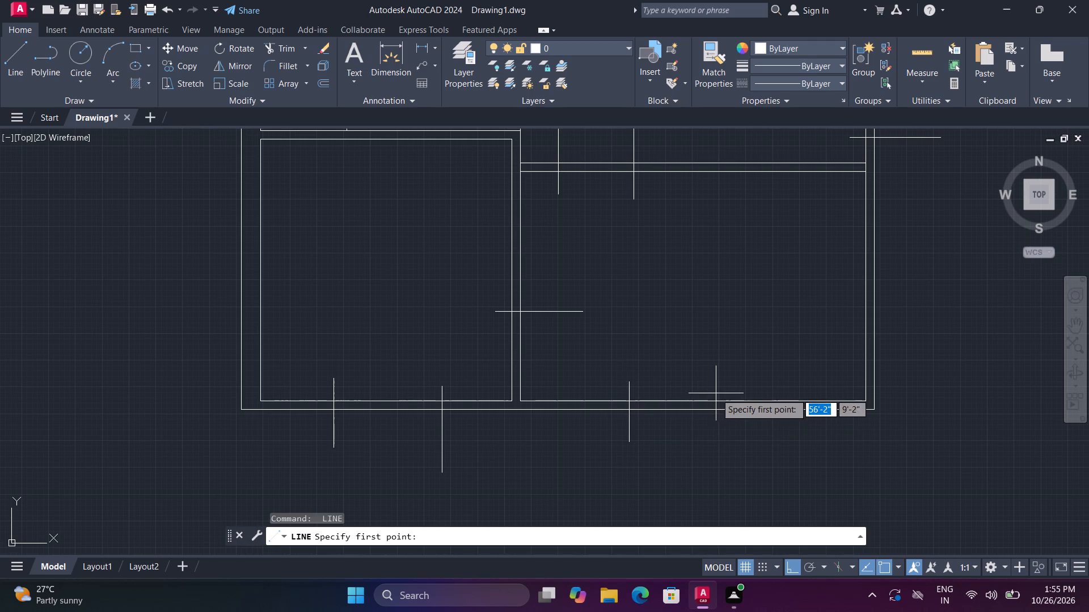
left_click(720, 388)
left_click(738, 448)
key("space")
Trim the overhanging ends, above and below the bottom outer wall, off the four vertical opening lines.
scroll(816, 343, "down", 2)
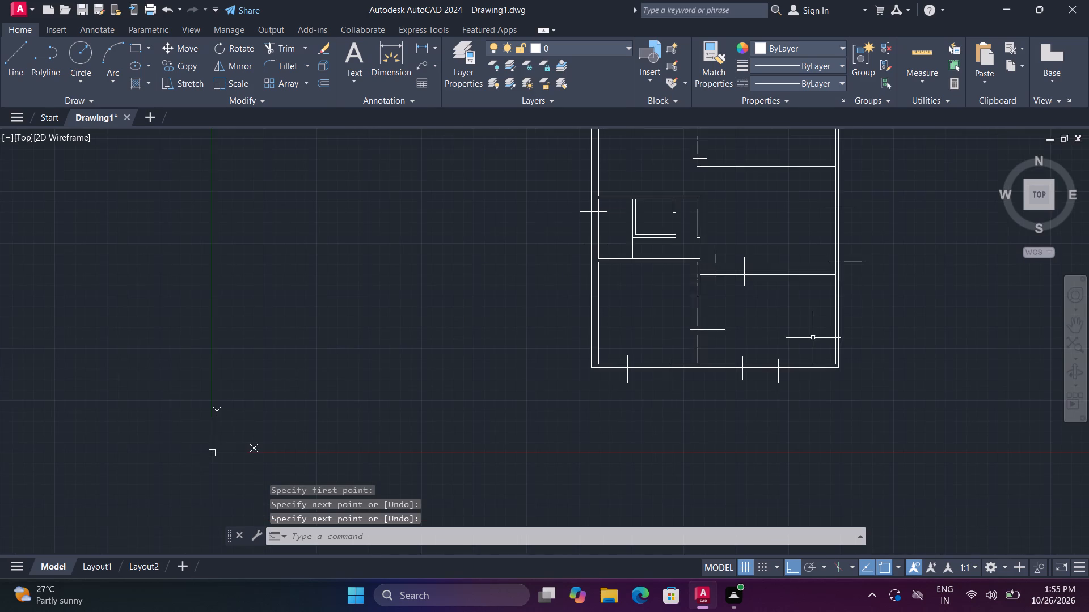
middle_click_drag(809, 333, 666, 430)
middle_click(659, 430)
type("tr")
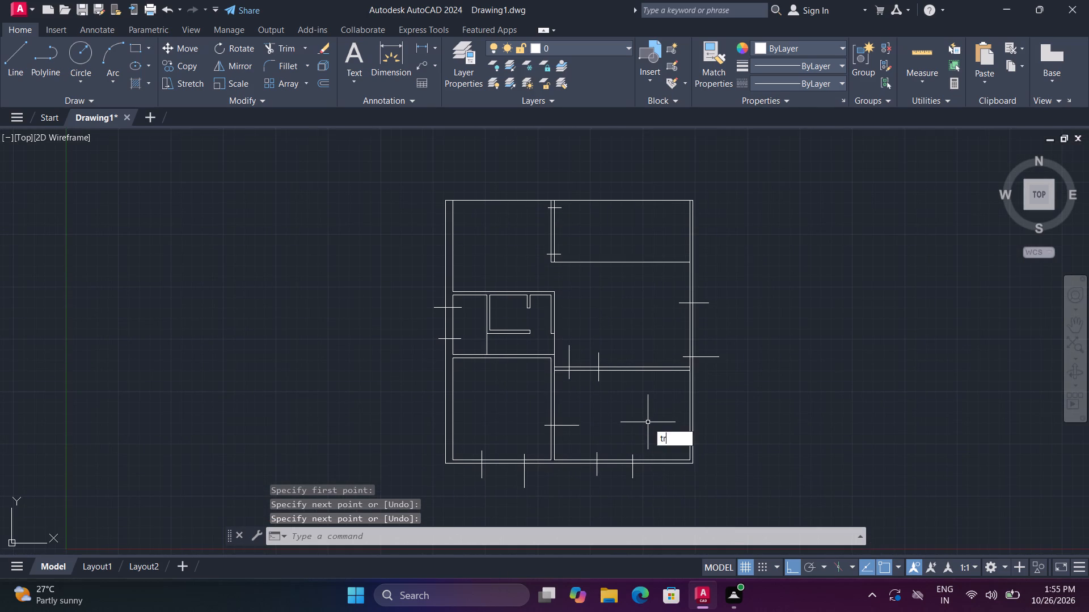
key("space")
scroll(503, 477, "up", 2)
left_click_drag(366, 456, 372, 456)
left_click(901, 457)
left_click(860, 425)
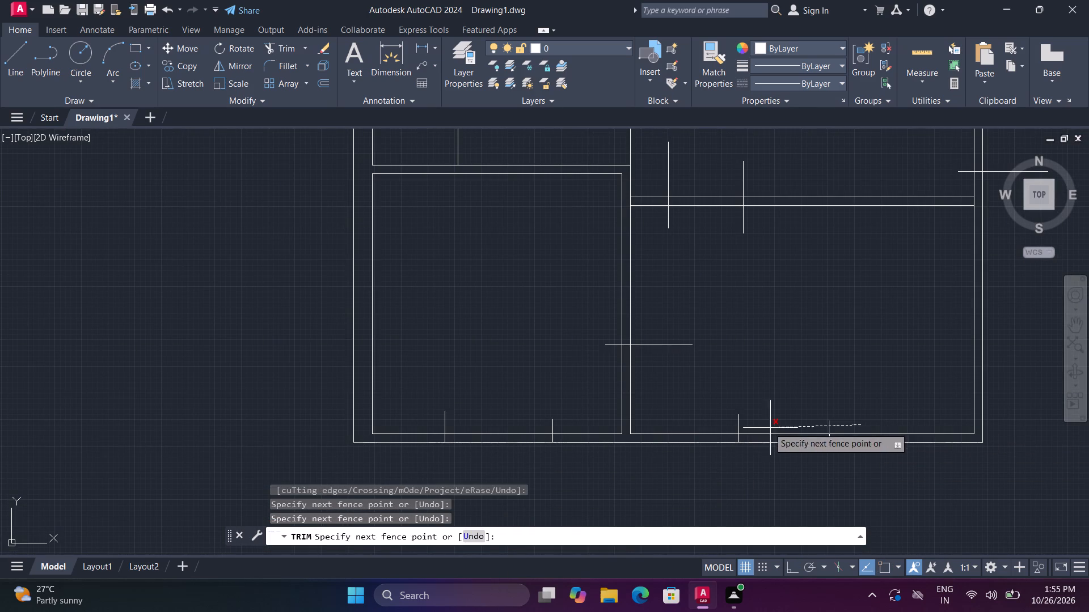
left_click(727, 419)
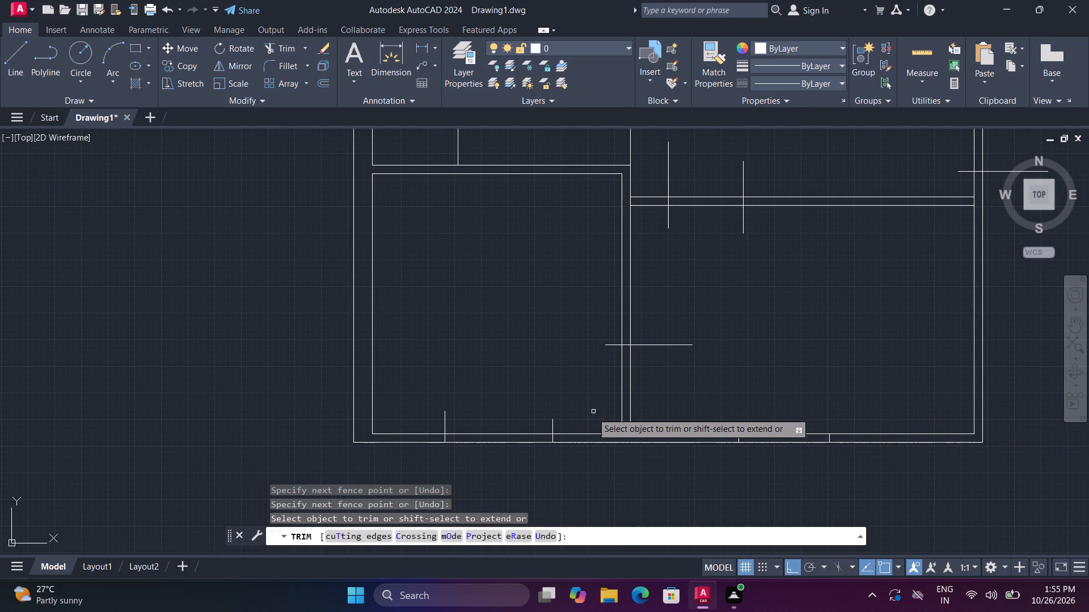
left_click(572, 423)
left_click(431, 419)
Trim out both wall lines between the two opening marks in the lower-left room's bottom wall.
left_click_drag(453, 403, 462, 412)
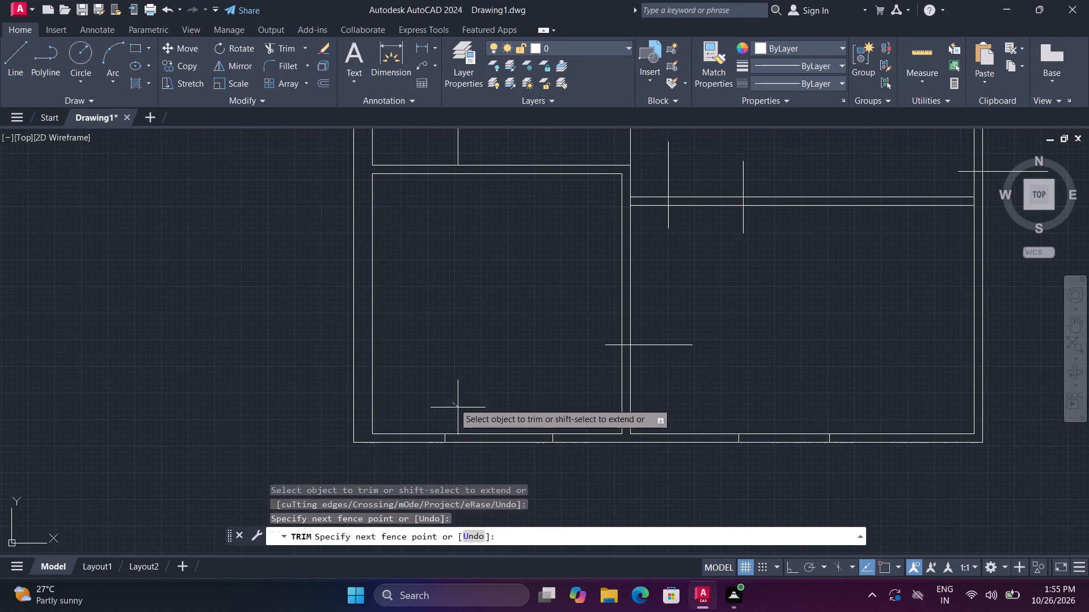
left_click_drag(462, 412, 461, 410)
left_click(499, 471)
Trim away the wall between the two lower rooms below its opening mark, clean up the mark's ends and close the bottom wall's inner line.
left_click_drag(536, 409, 541, 409)
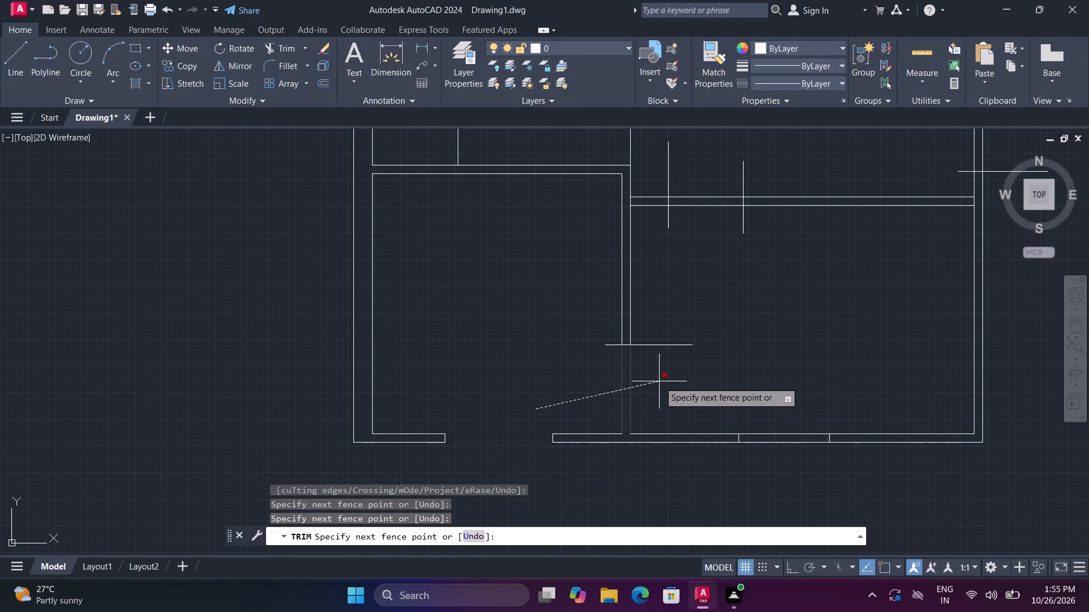
left_click(659, 381)
left_click(656, 373)
left_click(658, 312)
left_click(600, 368)
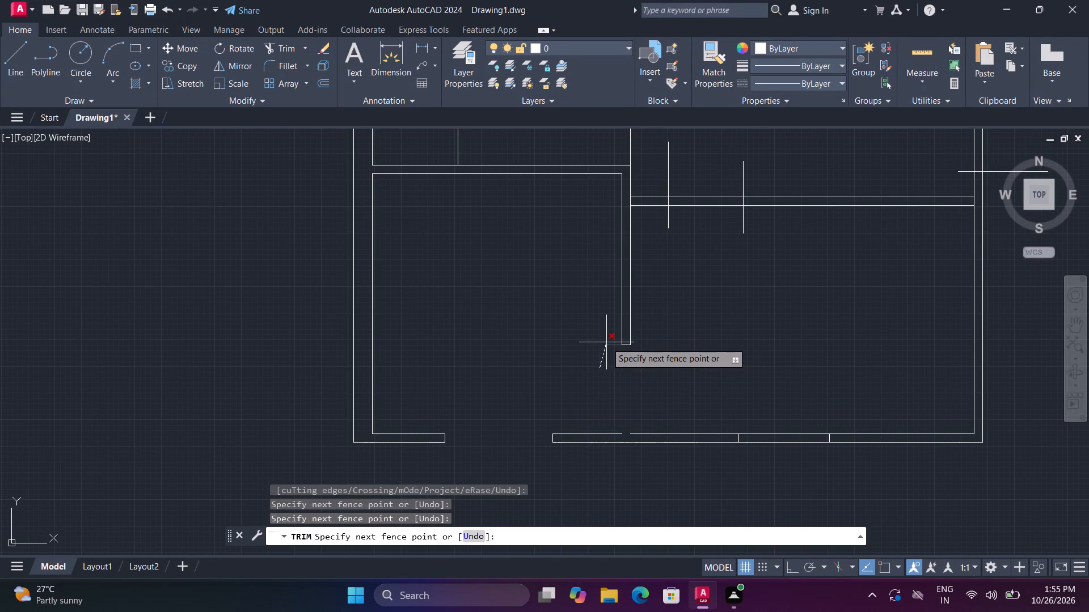
left_click(607, 342)
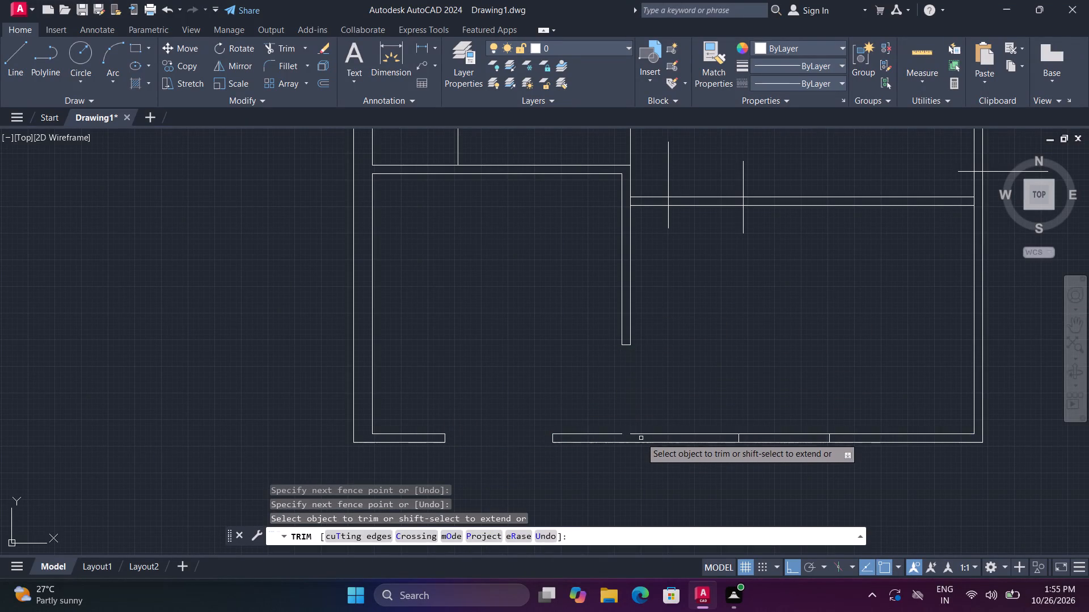
left_click(640, 433, "shift")
Trim out both wall lines between the two opening marks in the lower-right room's bottom wall.
left_click(780, 397)
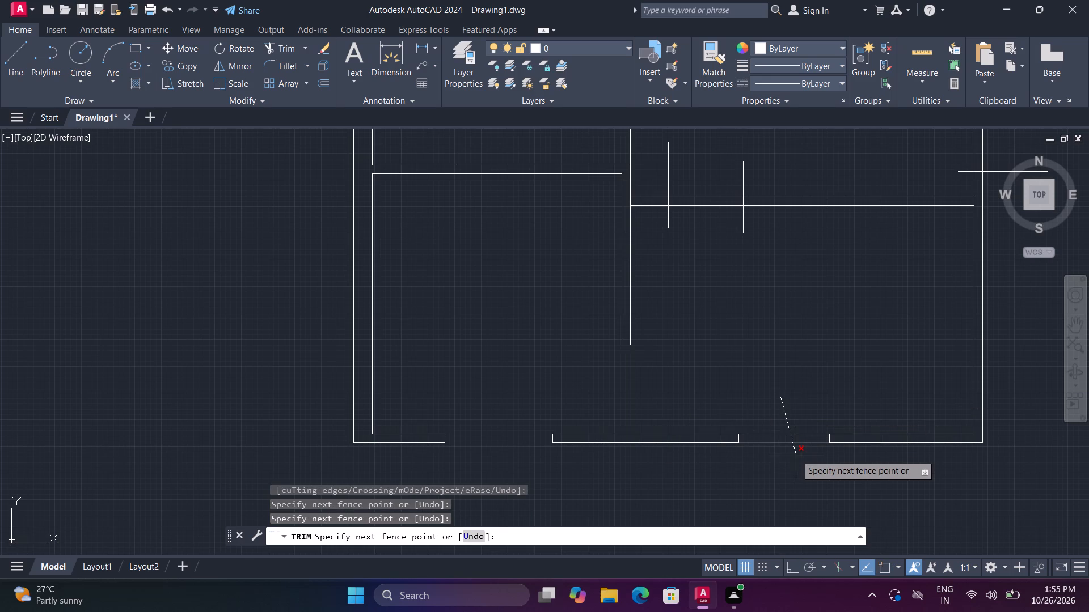
left_click(796, 454)
Cut the opening in the horizontal wall above the lower-right room and trim the overhanging ends of its two marks.
middle_click_drag(702, 328, 761, 534)
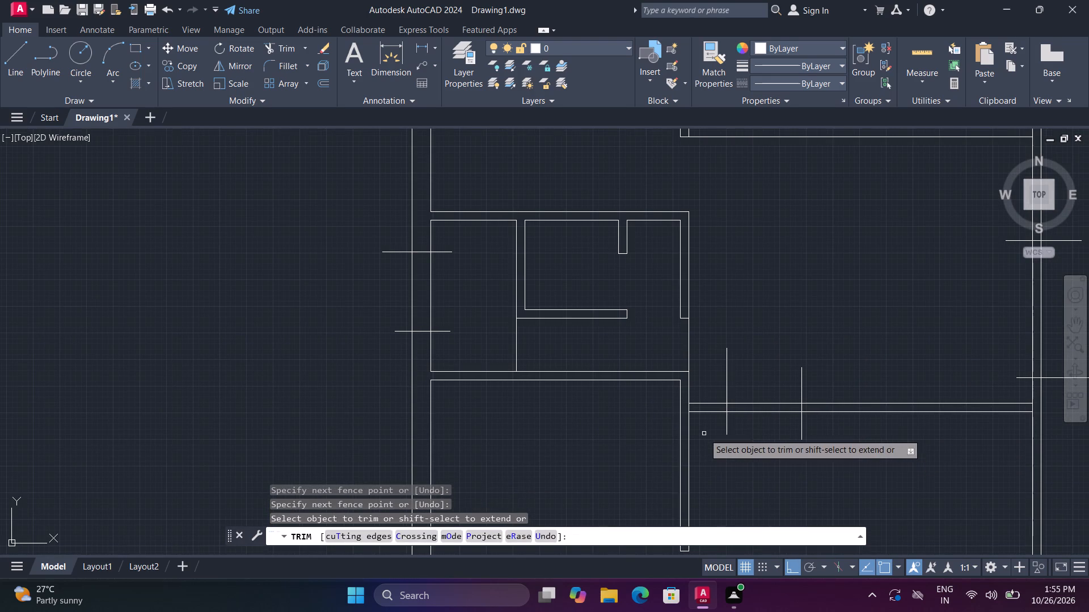
left_click(704, 432)
left_click(829, 436)
left_click(786, 440)
left_click(759, 373)
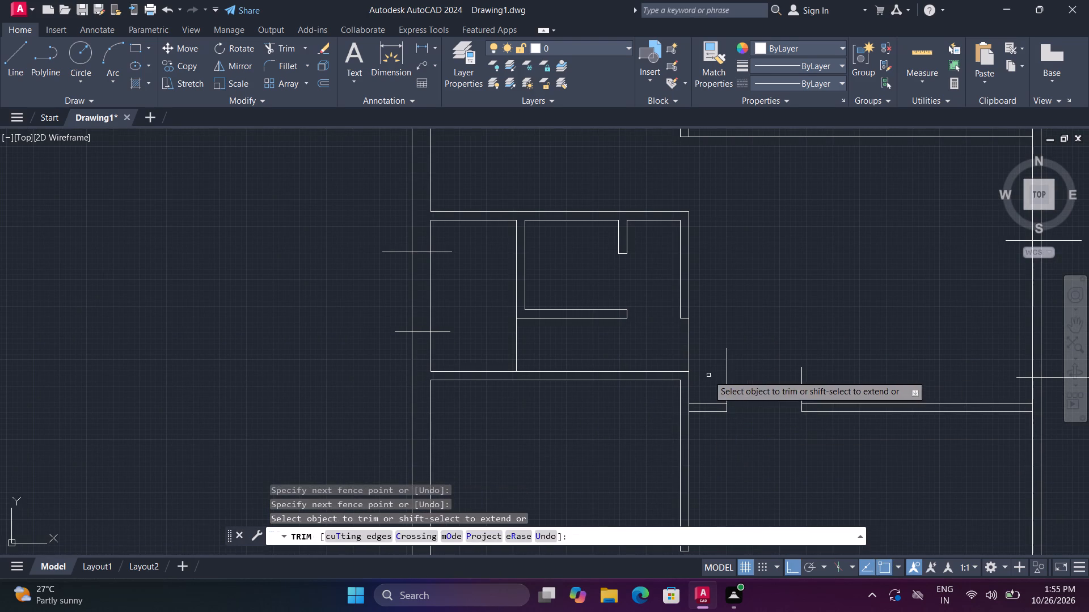
left_click(708, 375)
left_click(849, 381)
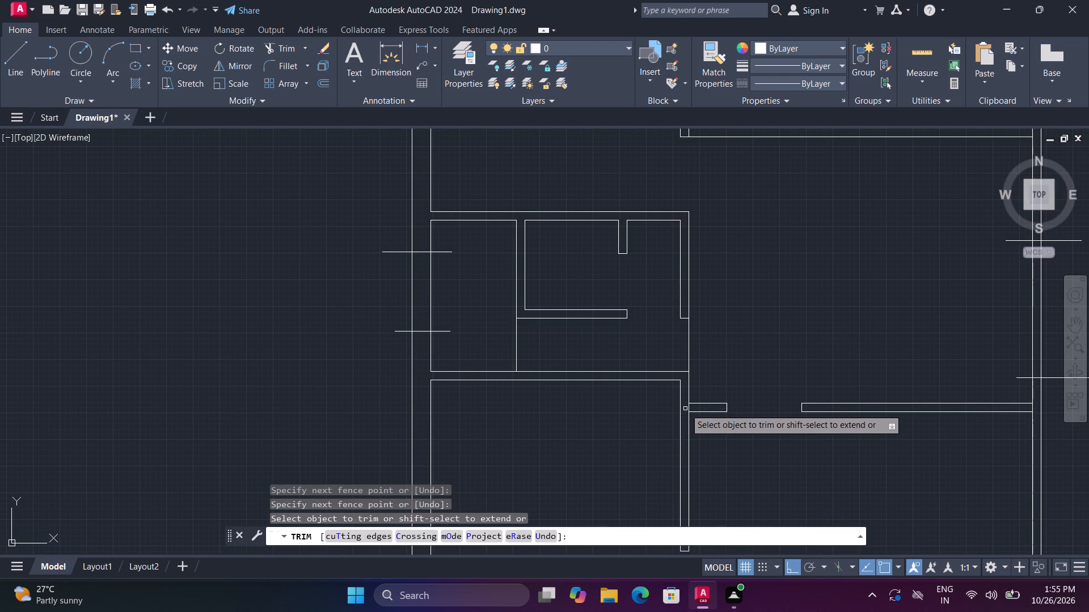
Trim the vertical line segments closing off both ends of the horizontal wall above the lower-right room.
left_click(690, 408)
scroll(773, 452, "down", 1)
middle_click_drag(882, 433, 486, 433)
scroll(534, 425, "up", 1)
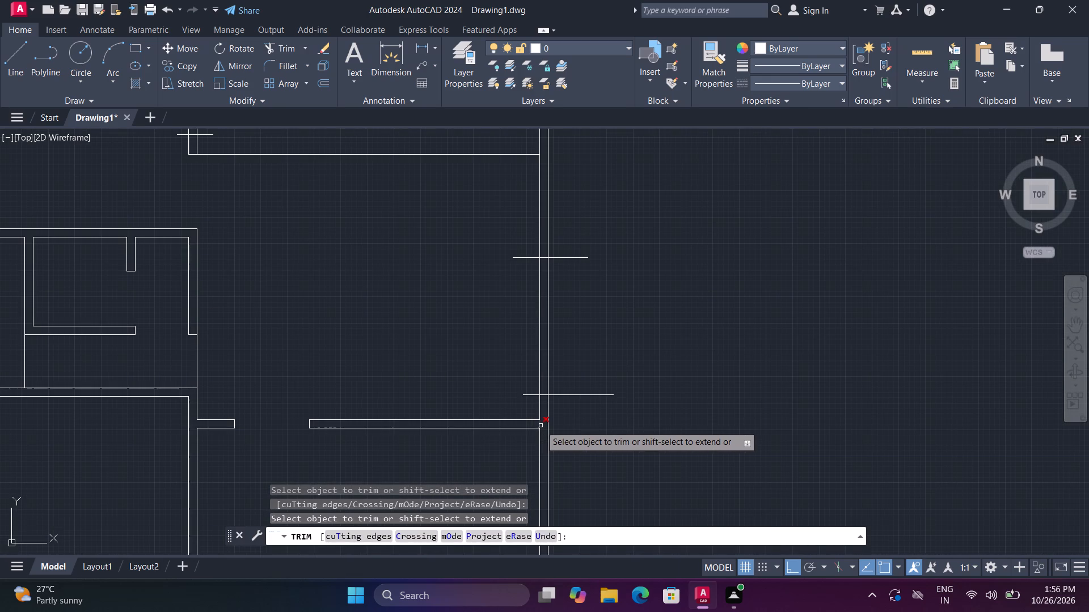
left_click(541, 424)
Trim the overhanging ends of the two marks on the right outer wall and cut out the wall between them.
left_click(585, 419)
left_click(577, 229)
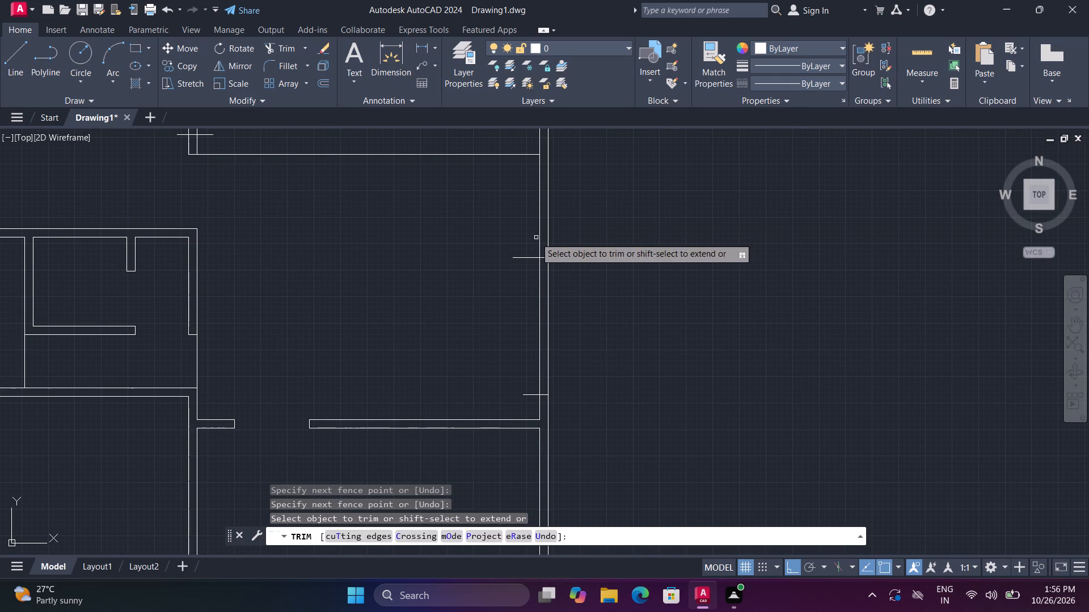
left_click(532, 241)
left_click(526, 403)
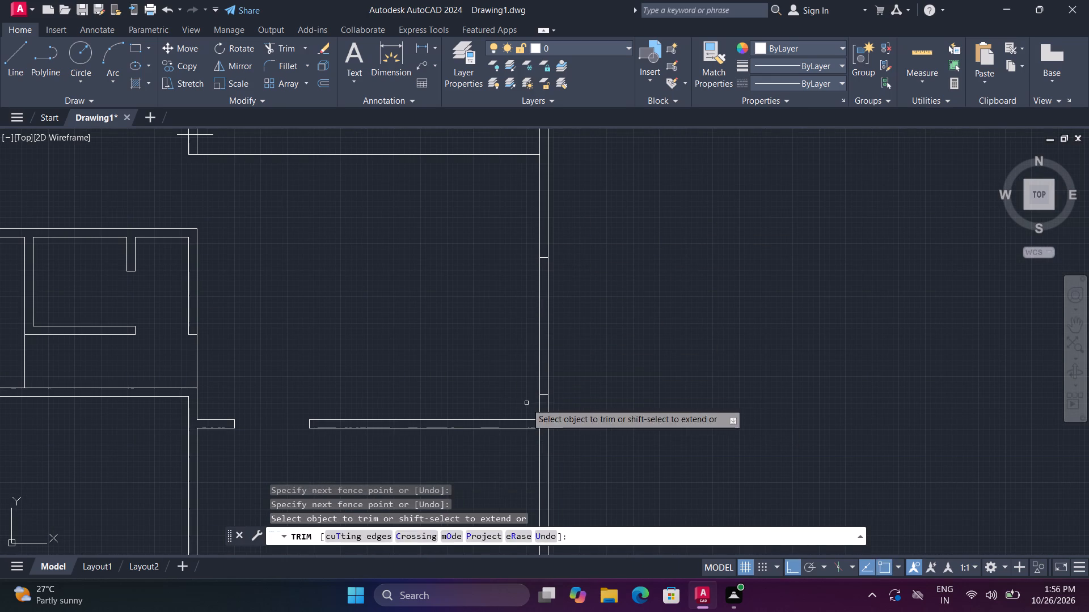
left_click_drag(515, 337, 521, 337)
left_click(577, 321)
Cut the opening in the vertical wall between the two upper rooms and trim its marks flush with the wall.
scroll(576, 290, "down", 2)
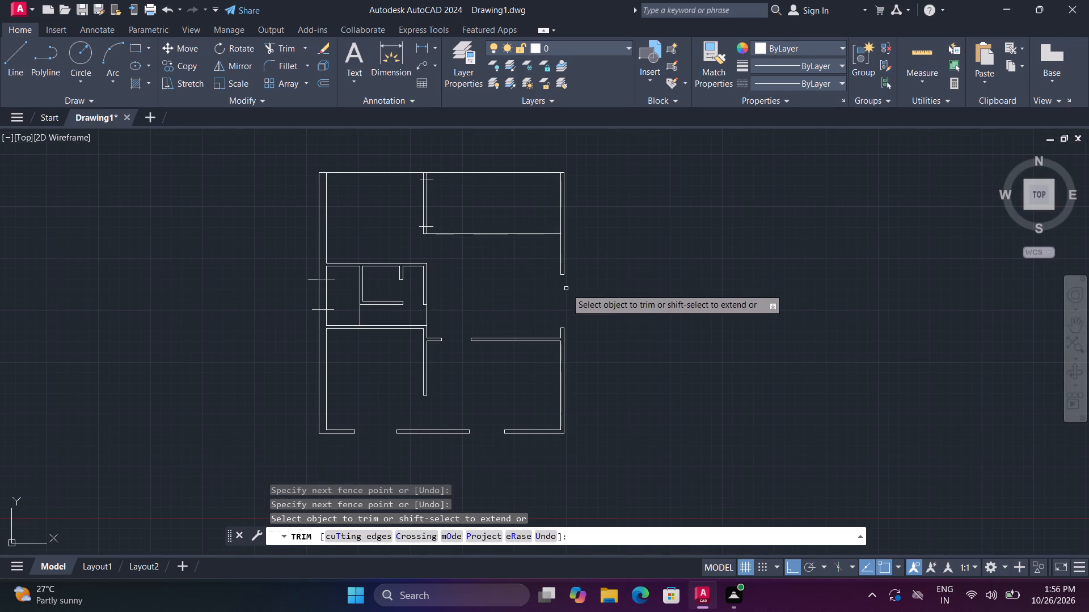
middle_click_drag(420, 234, 503, 379)
scroll(503, 379, "up", 1)
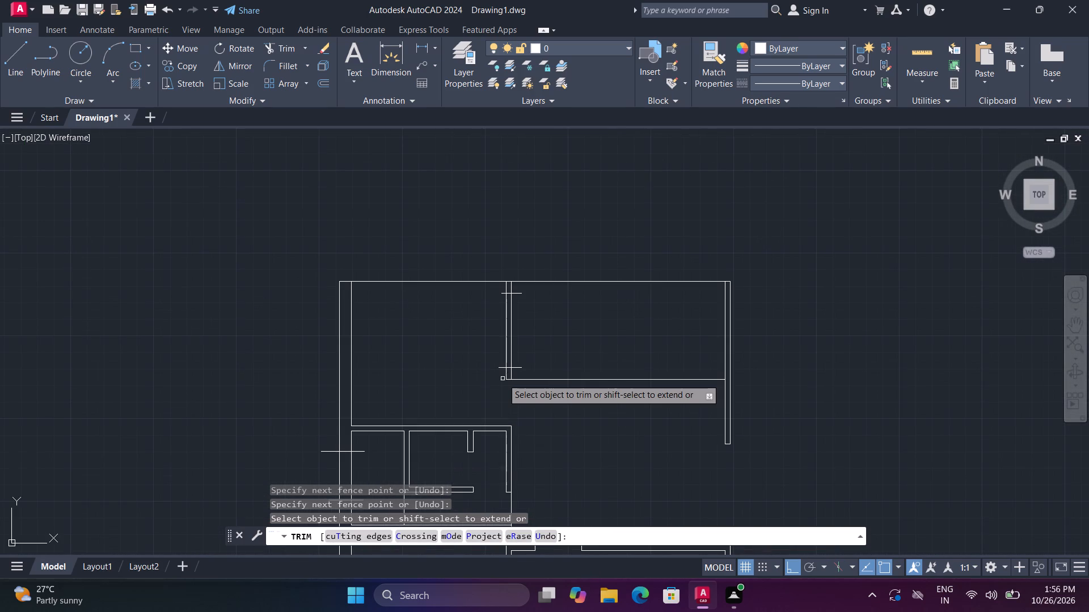
left_click(501, 371)
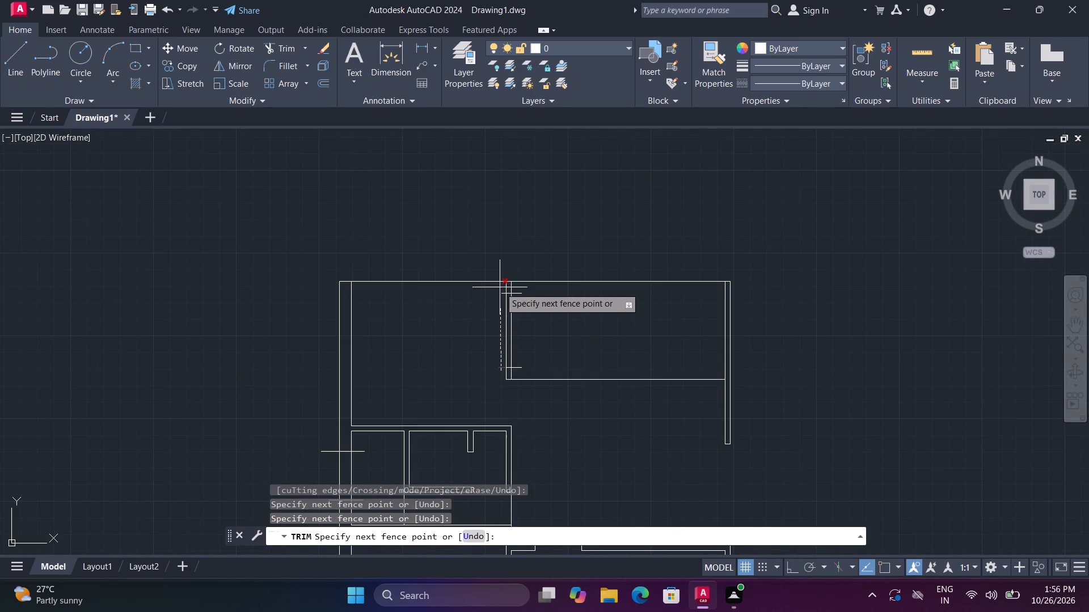
left_click(501, 287)
left_click(497, 300)
left_click(520, 315)
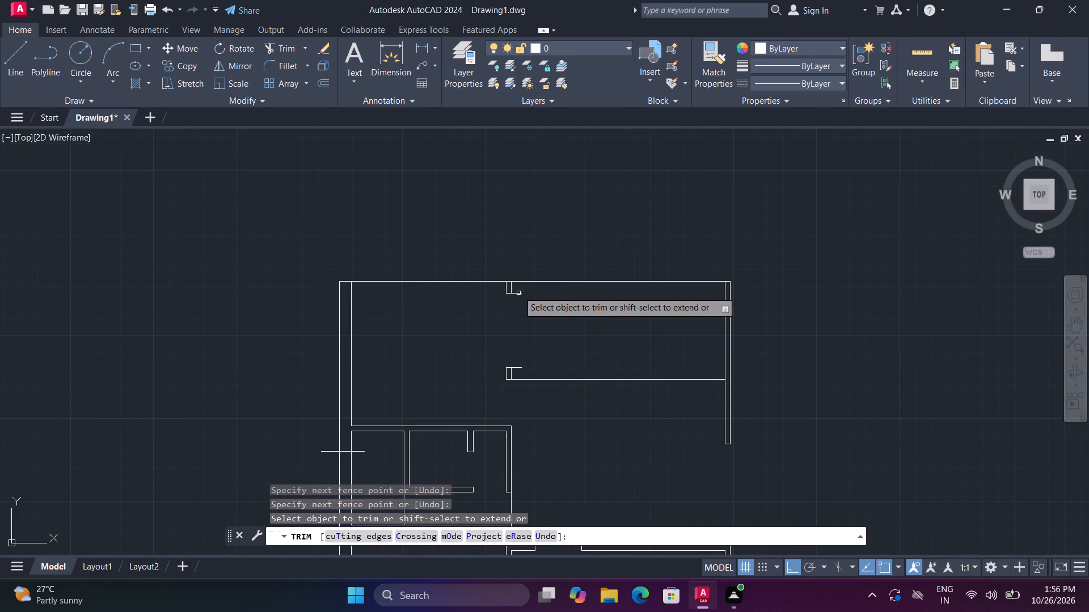
left_click(518, 288)
left_click(517, 373)
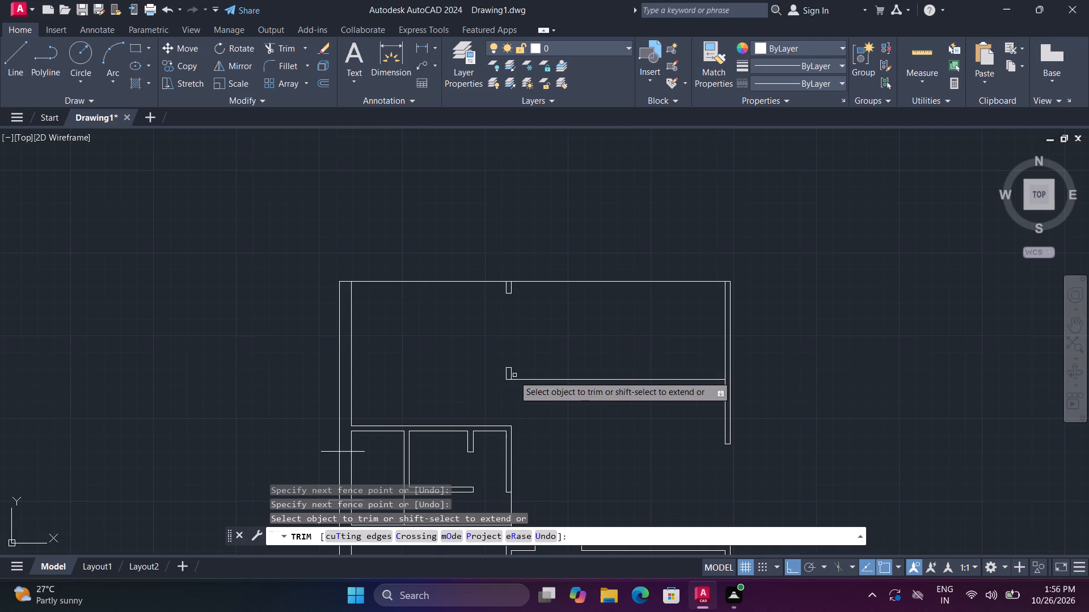
Trim the marks on the left outer wall beside the small middle room and cut out the wall between them.
middle_click_drag(459, 389, 527, 287)
middle_click_drag(527, 287, 530, 282)
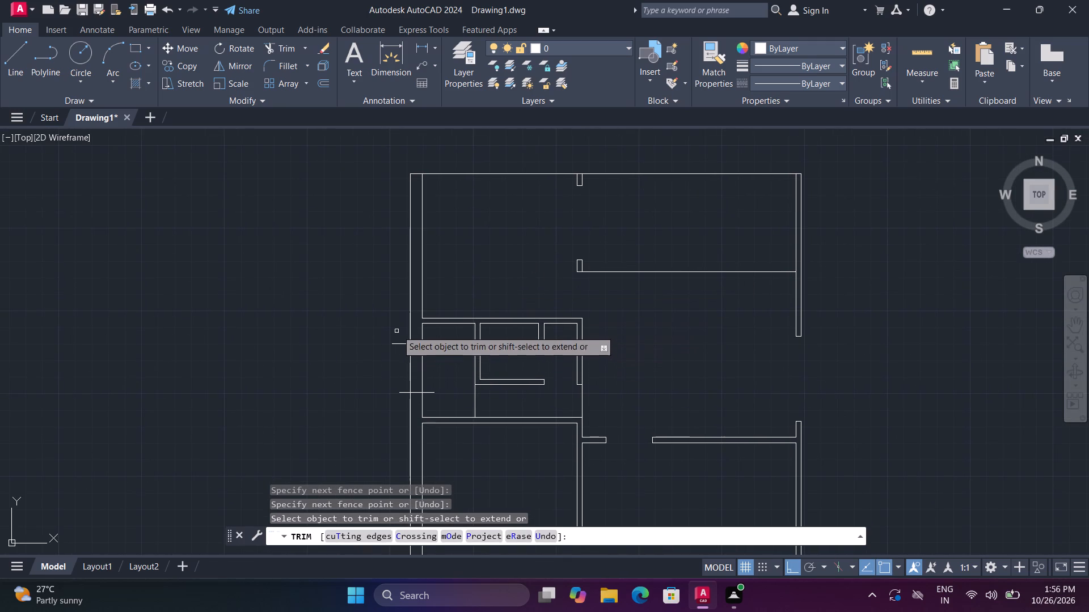
left_click(398, 329)
left_click(407, 402)
left_click(427, 398)
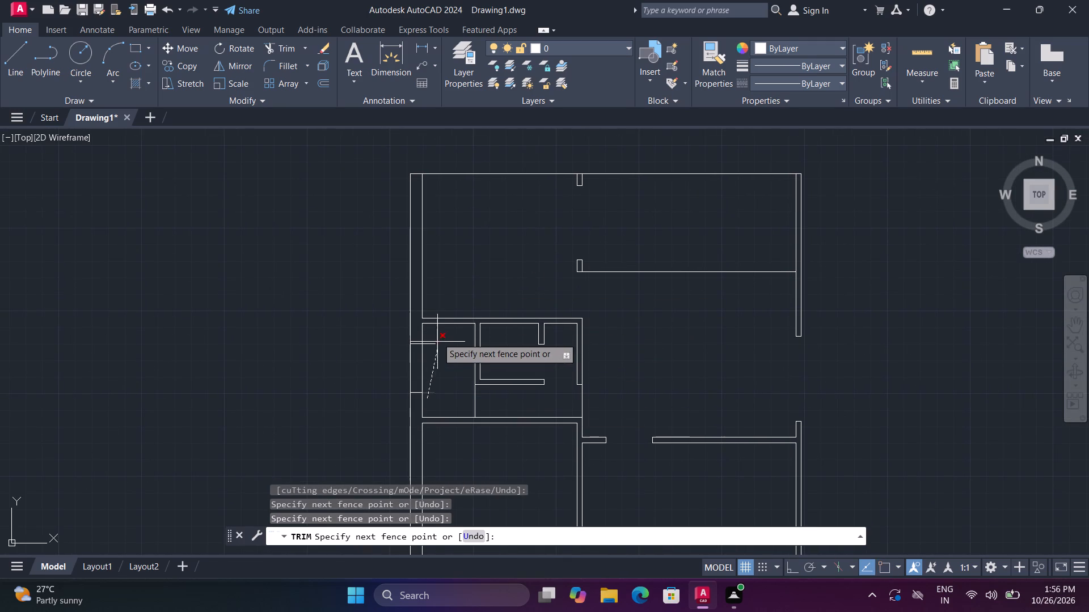
left_click(433, 334)
left_click(436, 355)
left_click(406, 355)
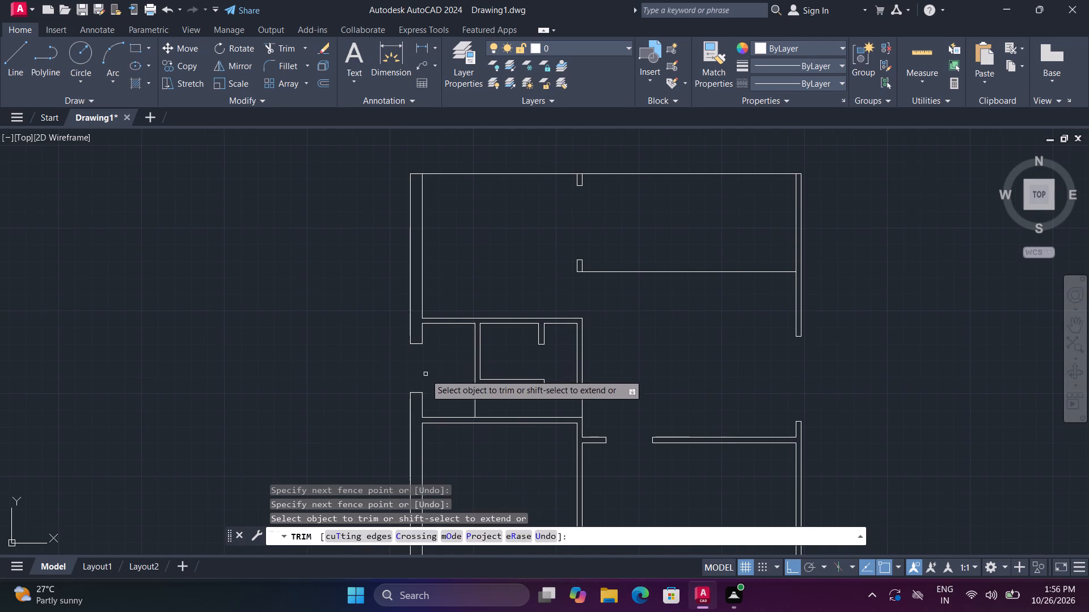
Offset the inner line of the lower-right room's right wall 2'9" into the room, using the Through option.
scroll(428, 378, "down", 2)
scroll(470, 433, "down", 1)
middle_click_drag(462, 427, 394, 384)
middle_click(389, 379)
scroll(460, 403, "up", 1)
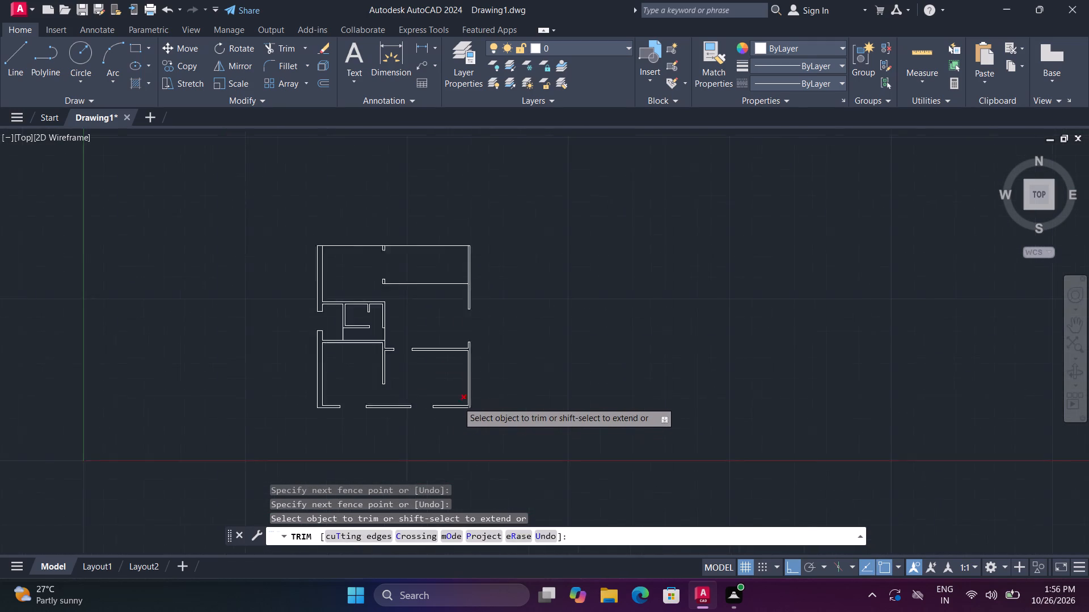
scroll(457, 401, "up", 2)
middle_click_drag(552, 275, 586, 397)
middle_click(586, 397)
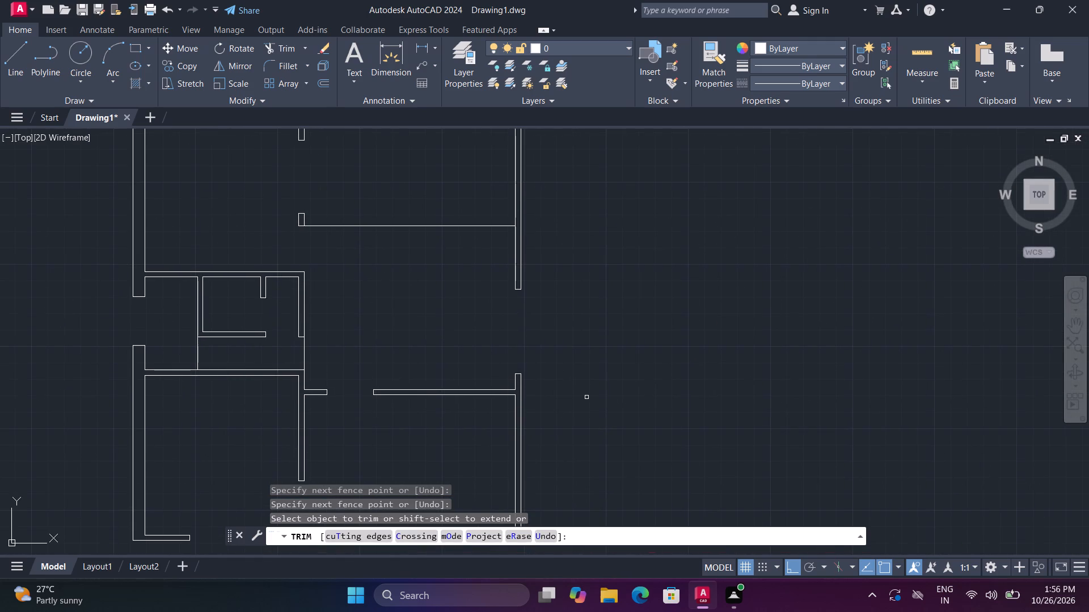
middle_click_drag(567, 430, 552, 267)
key("space")
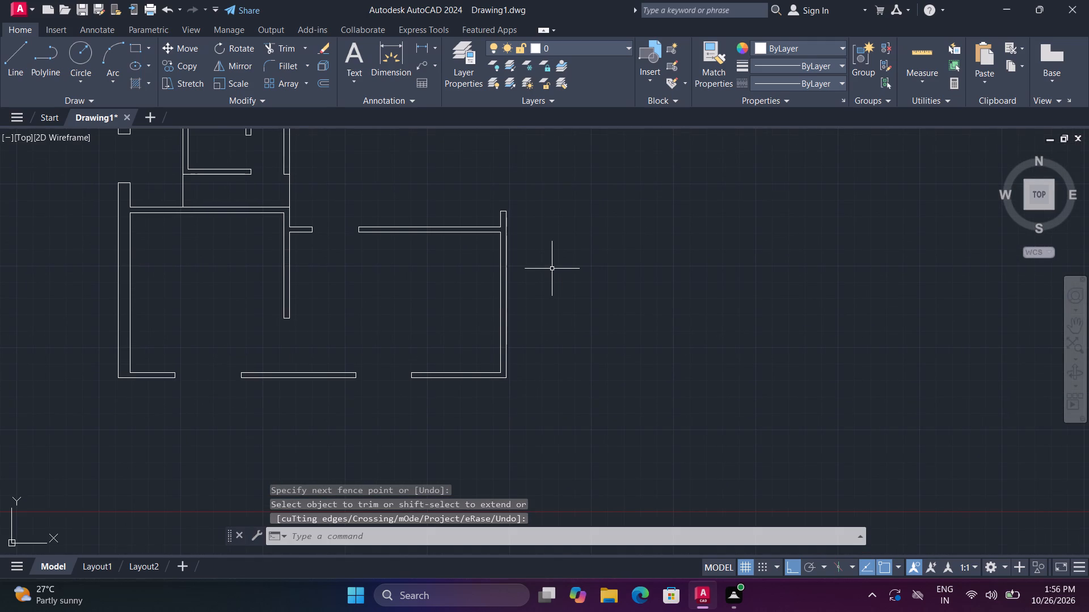
type("o t")
key("space")
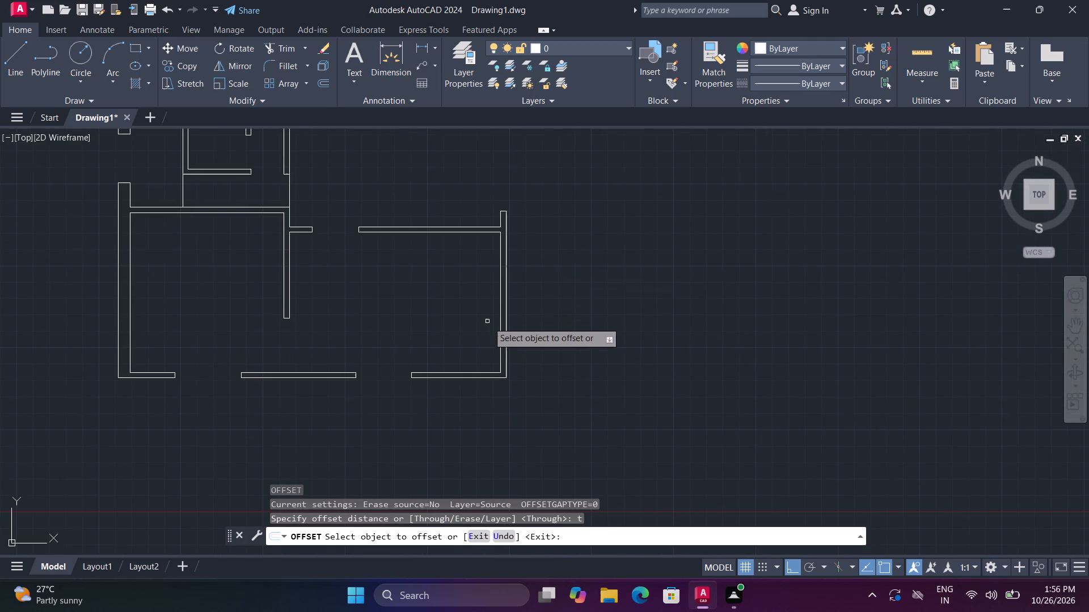
left_click(502, 329)
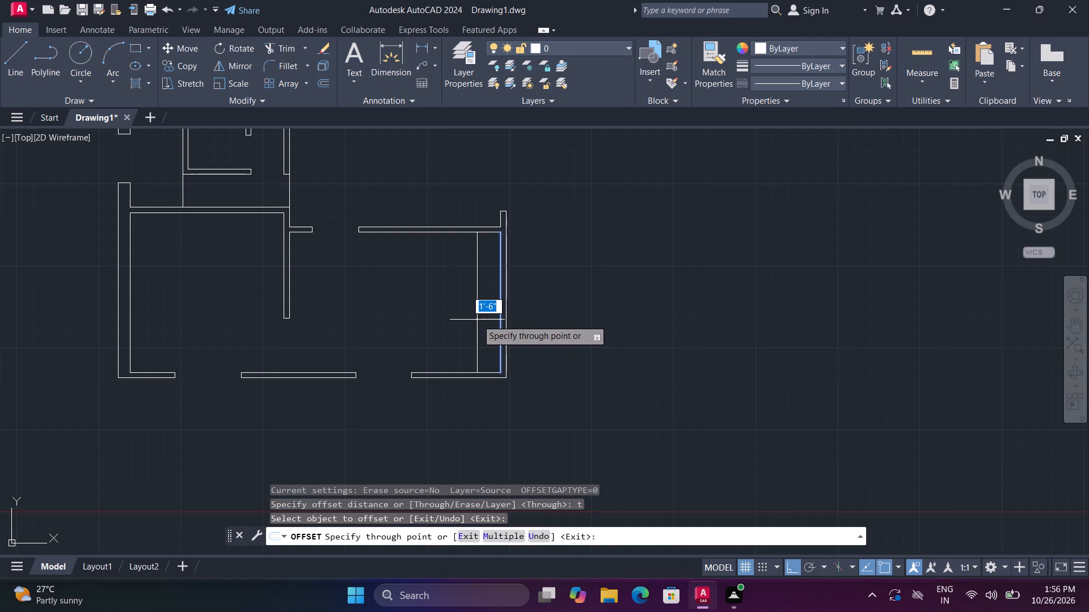
key("2")
type("'9\"")
key("Return")
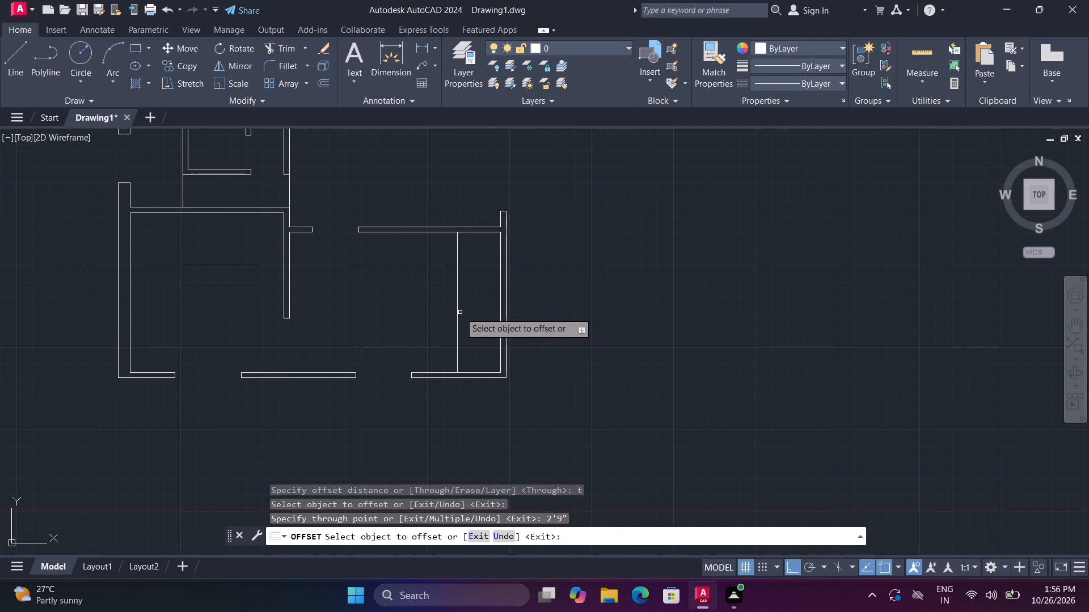
Offset the new vertical line in the lower-right room 4" into the room to give the partition its thickness.
left_click(458, 311)
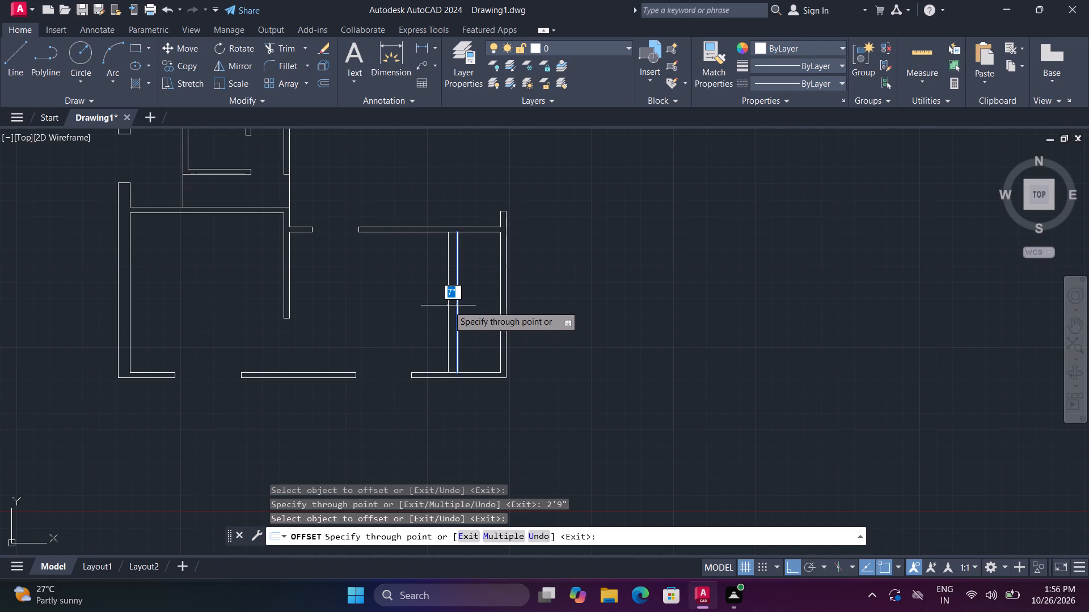
key("4")
key("shift+quotedbl")
key("Return")
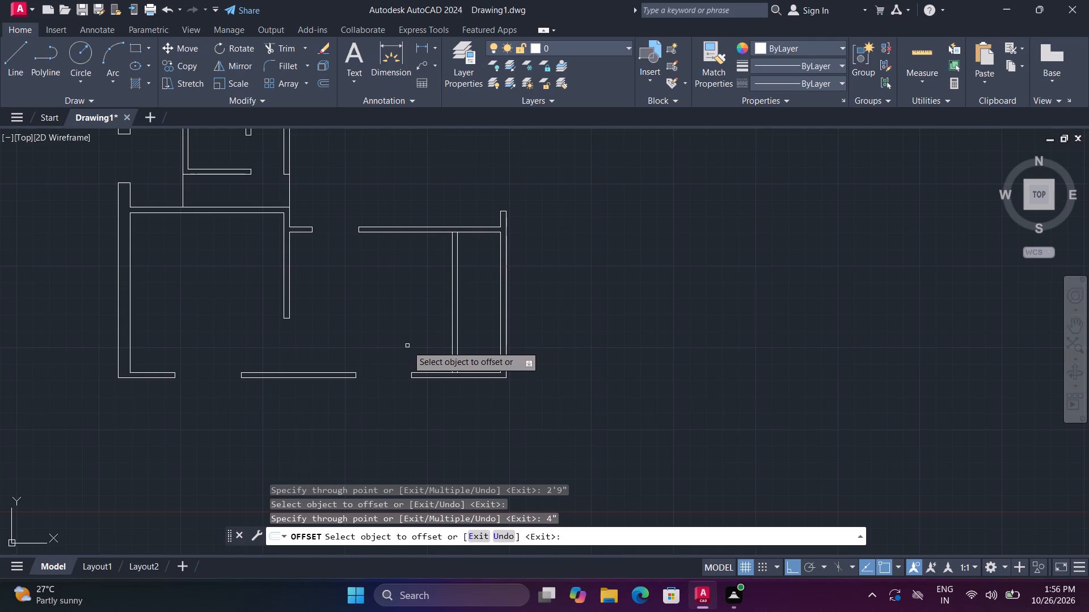
key("Escape")
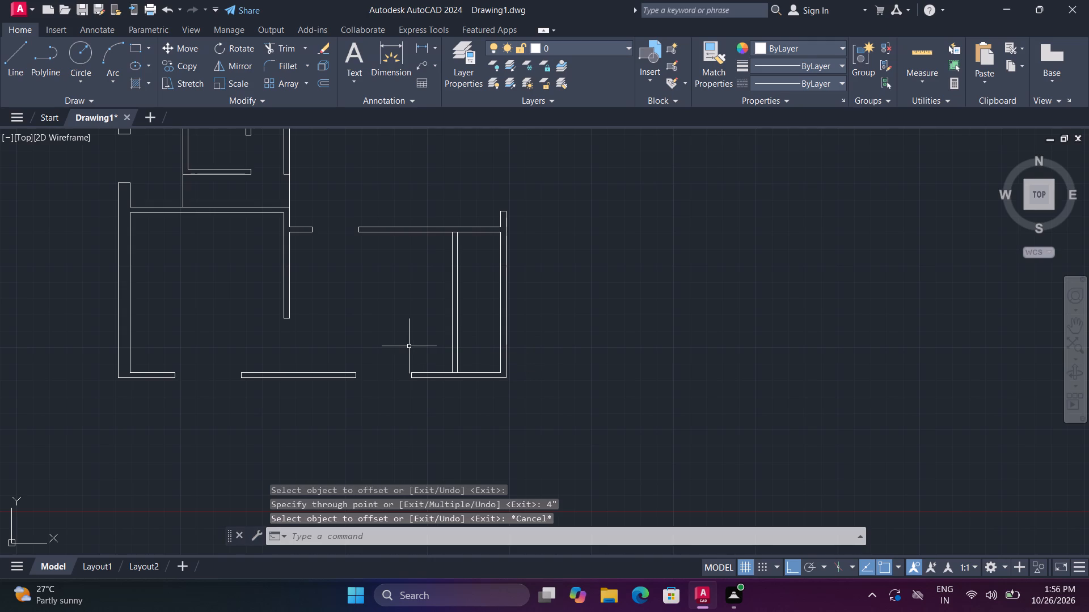
Draw three short horizontal marks on the lower-right room's partition: near its upper end, around its middle and nearer its lower end.
type("l")
key("space")
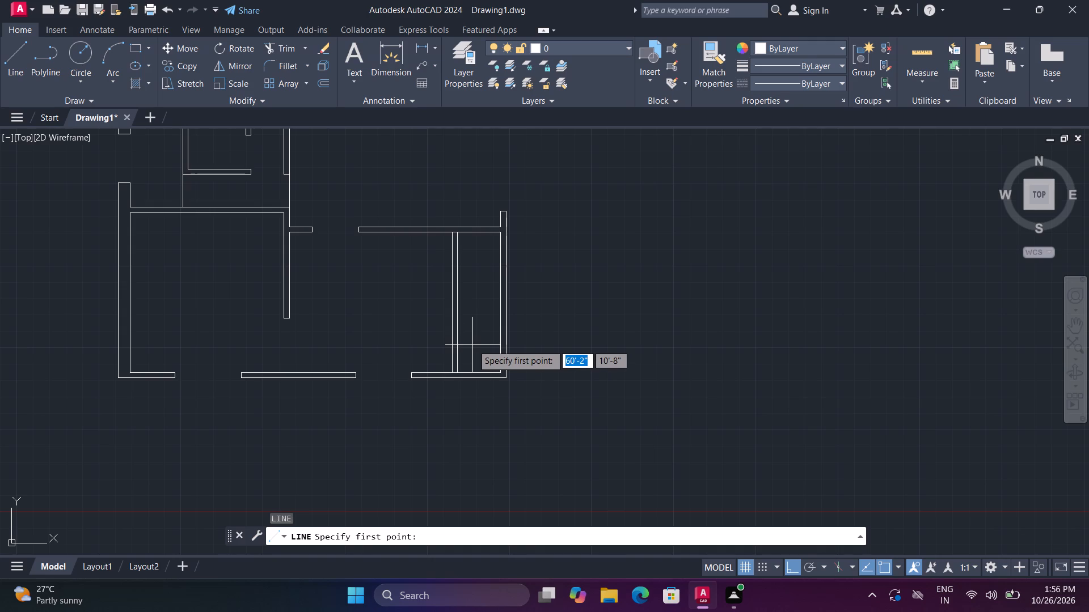
scroll(472, 343, "up", 2)
scroll(472, 341, "down", 1)
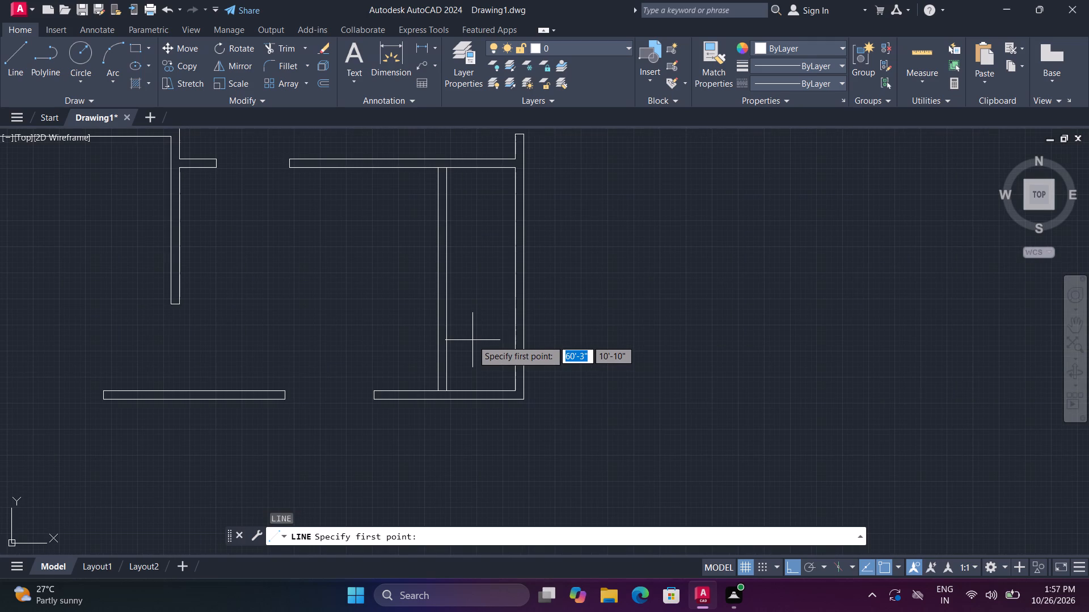
left_click(472, 340)
left_click(421, 342)
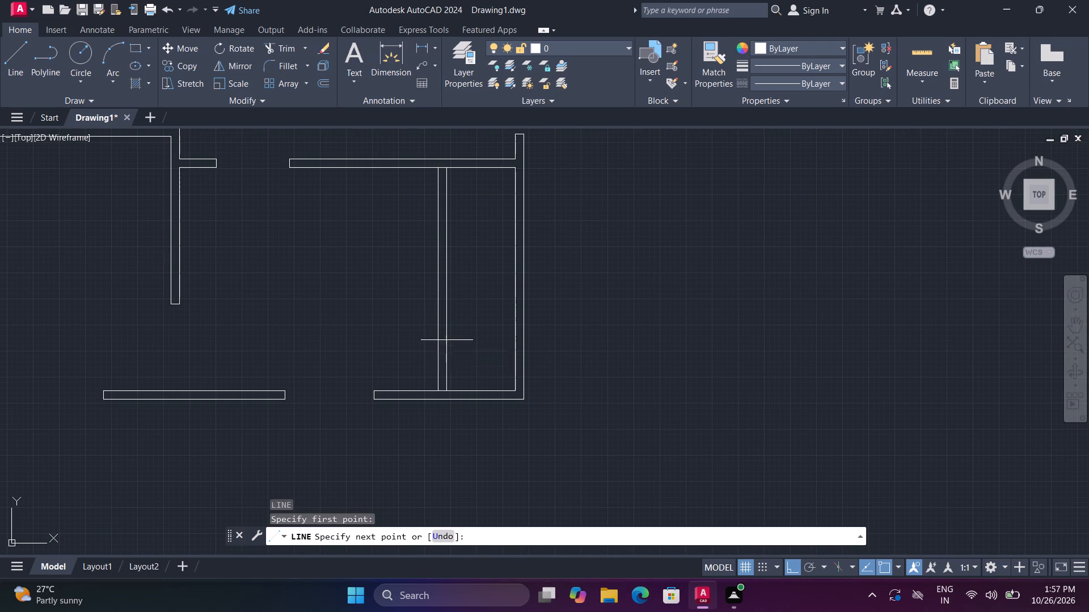
key("space")
middle_click_drag(484, 288, 519, 426)
key("space")
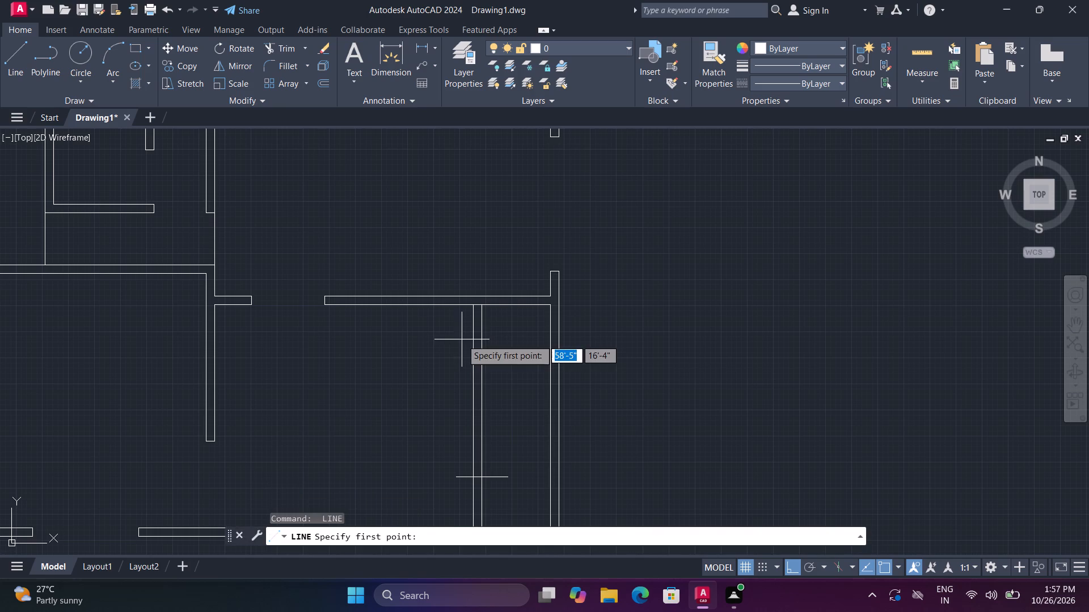
left_click(457, 337)
left_click(525, 336)
key("space")
key("space")
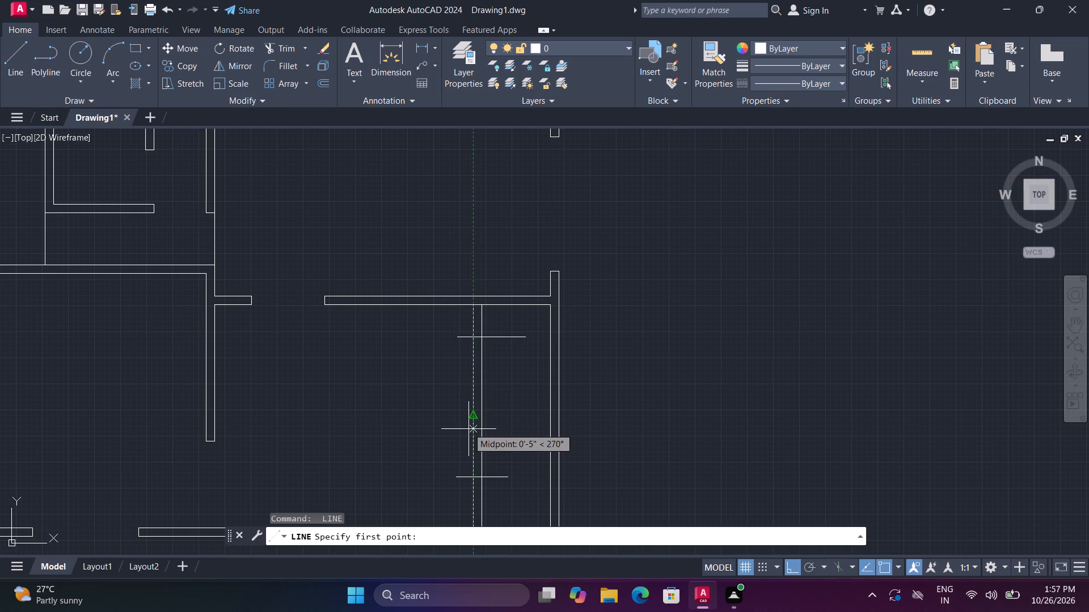
left_click(468, 432)
left_click(503, 435)
key("space")
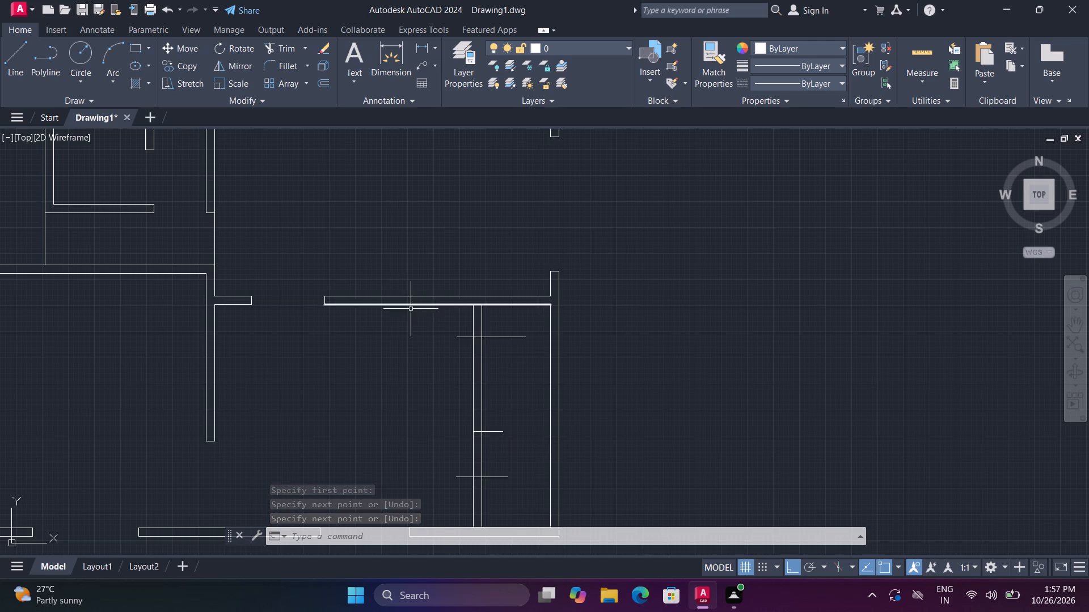
Draw a stepped outline from the lower-right room's upper wall, about 2' down, across, down again and across to the partition.
key("space")
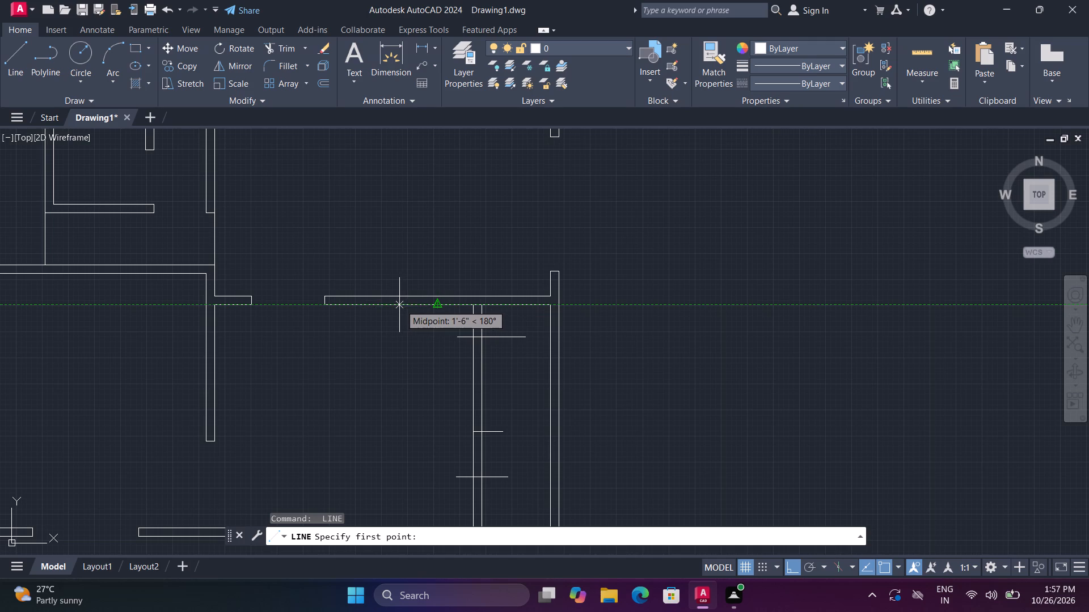
left_click(398, 304)
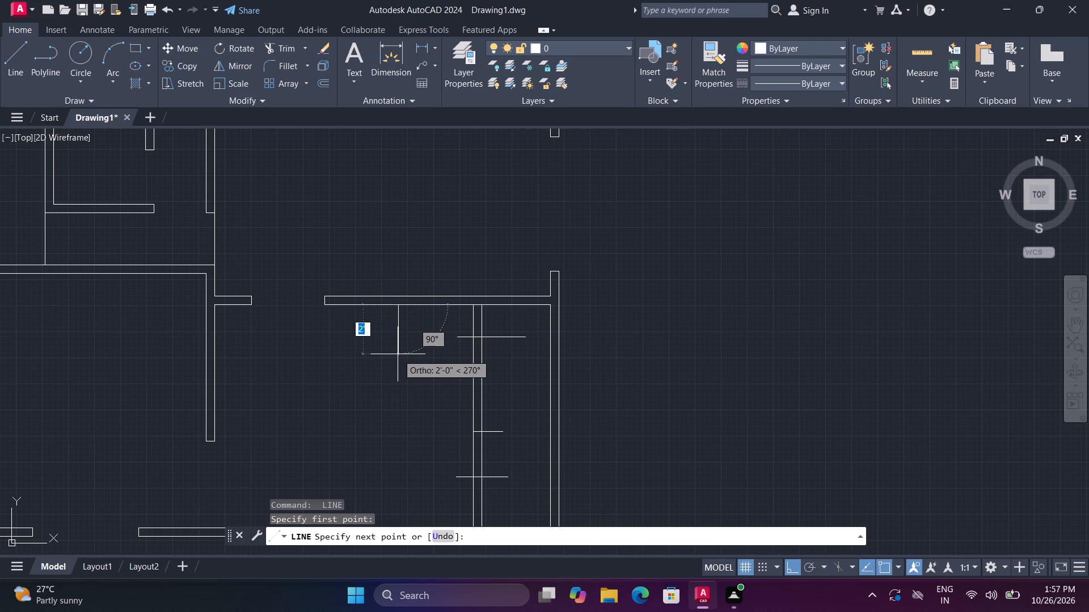
left_click(398, 354)
left_click(443, 352)
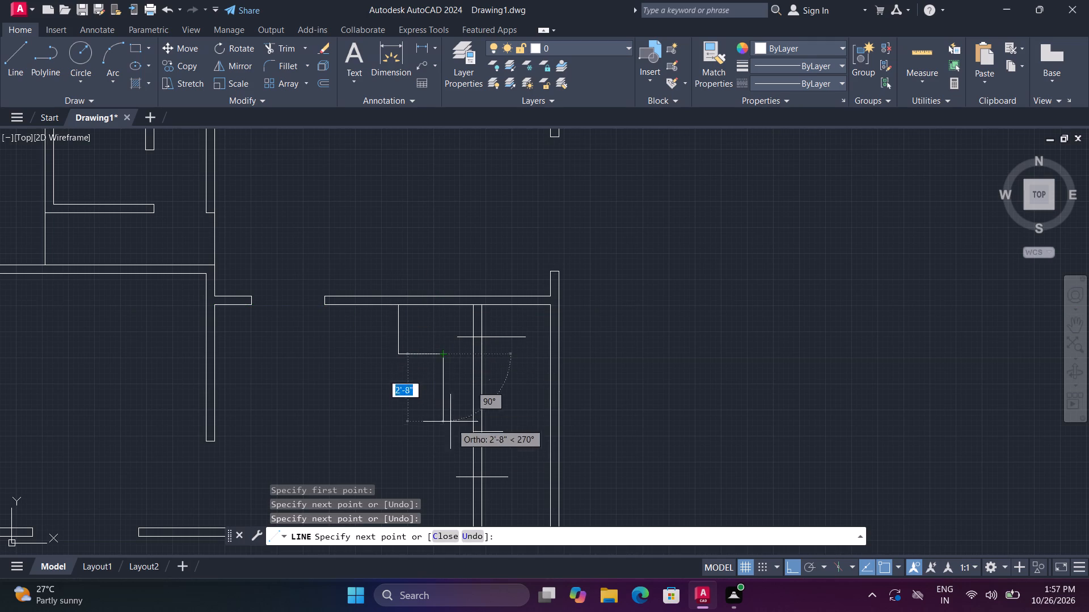
scroll(453, 454, "down", 1)
middle_click_drag(453, 454, 448, 377)
middle_click(448, 377)
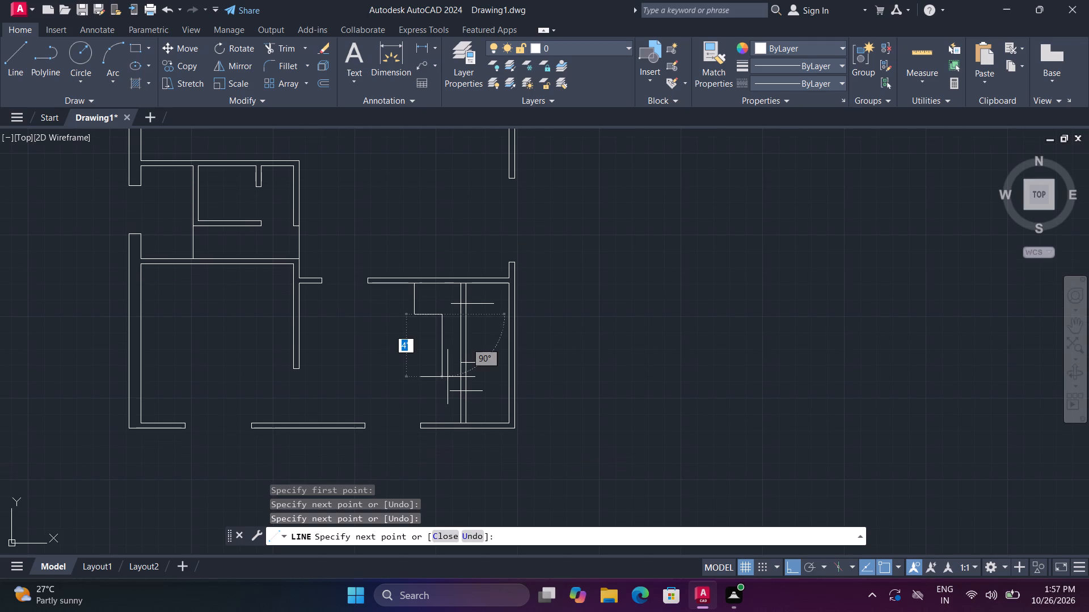
scroll(447, 374, "up", 2)
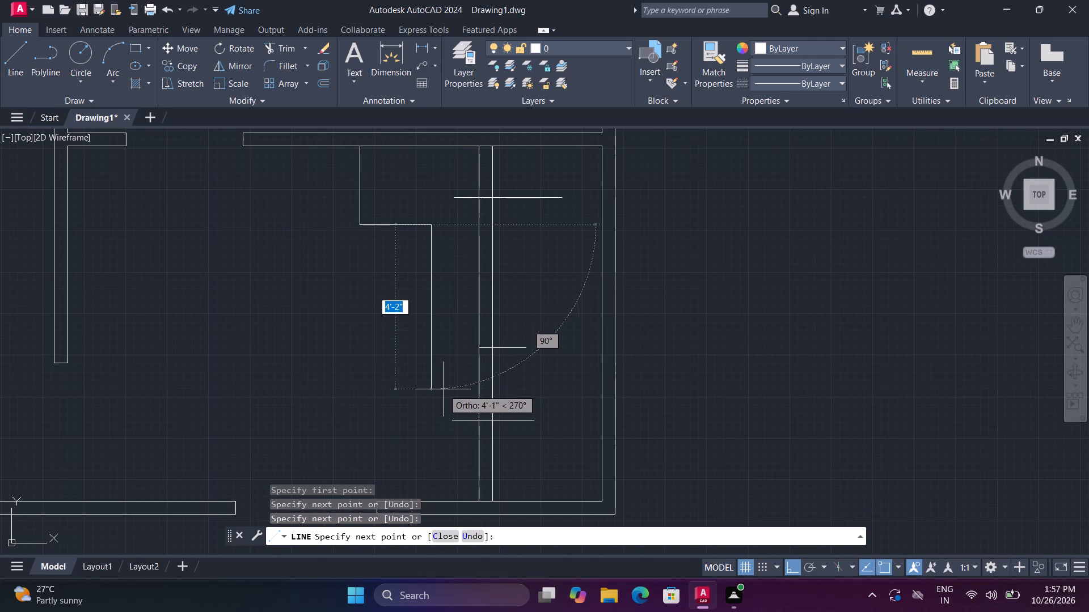
left_click(446, 396)
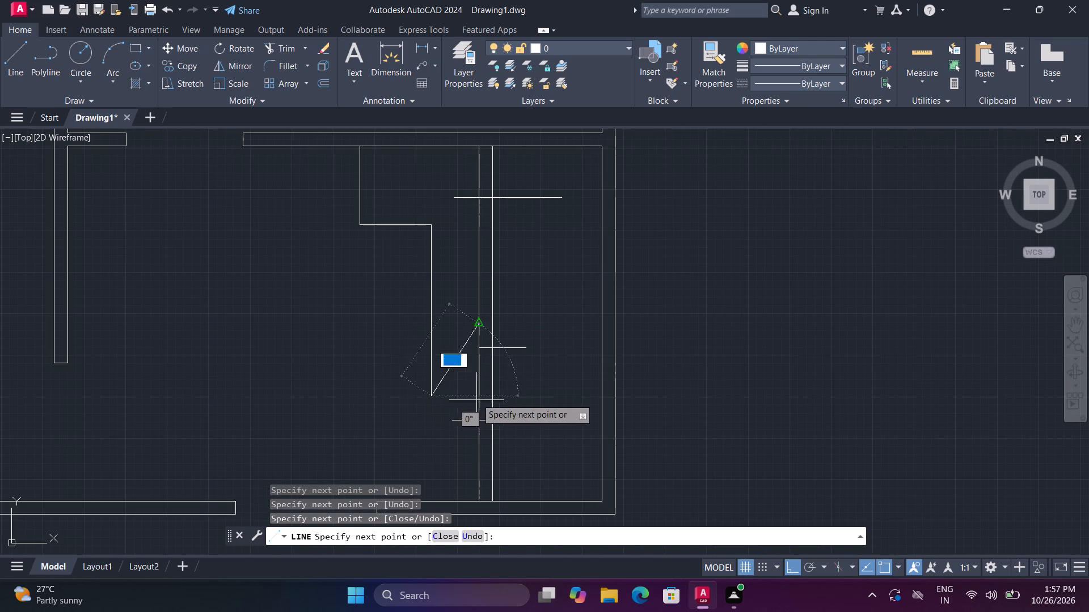
left_click(479, 393)
key("space")
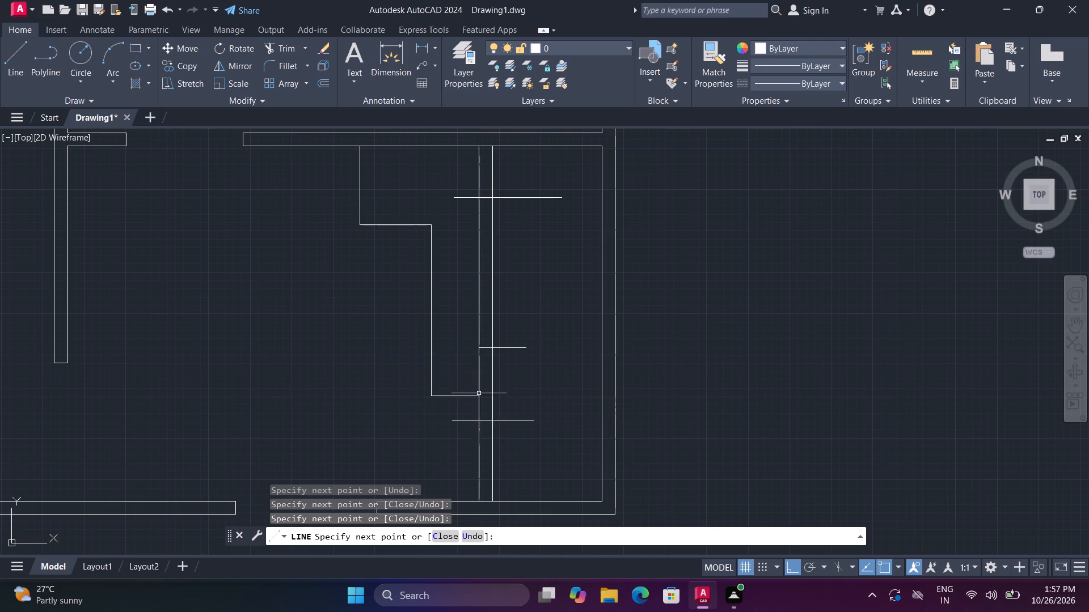
Trim the overhanging ends of the partition's lowest mark and cut away the partition below it.
scroll(479, 394, "down", 2)
type("trb")
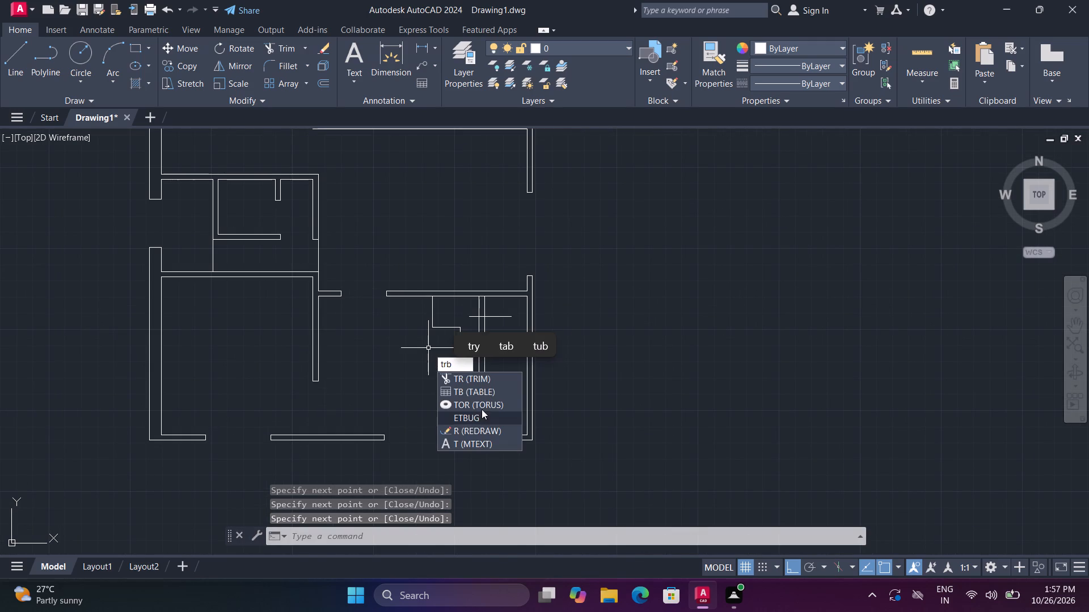
left_click(480, 380)
left_click(476, 403)
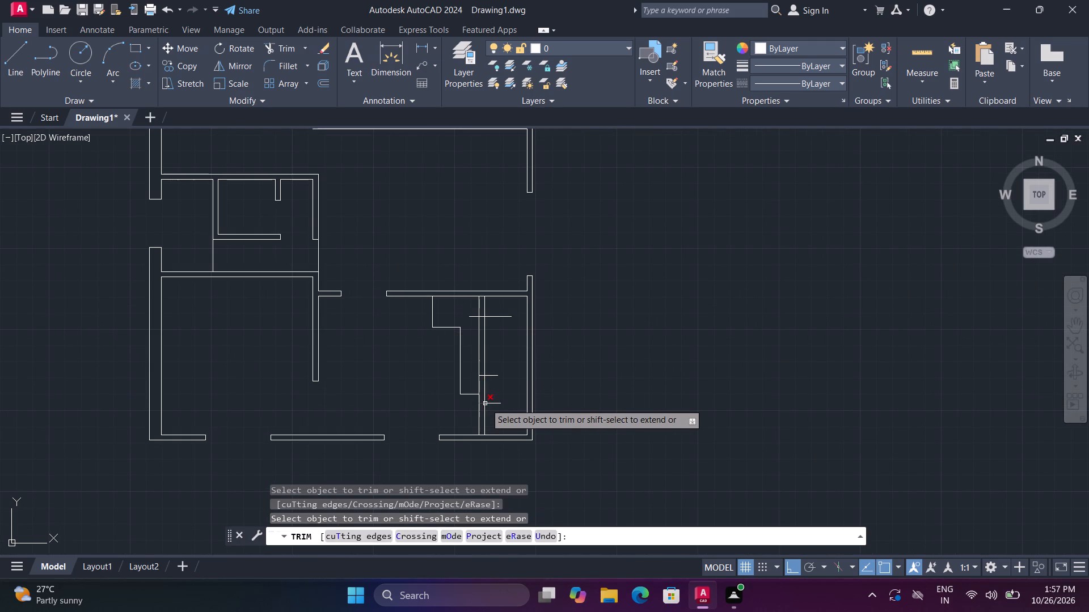
left_click(490, 403)
left_click(495, 416)
left_click(467, 412)
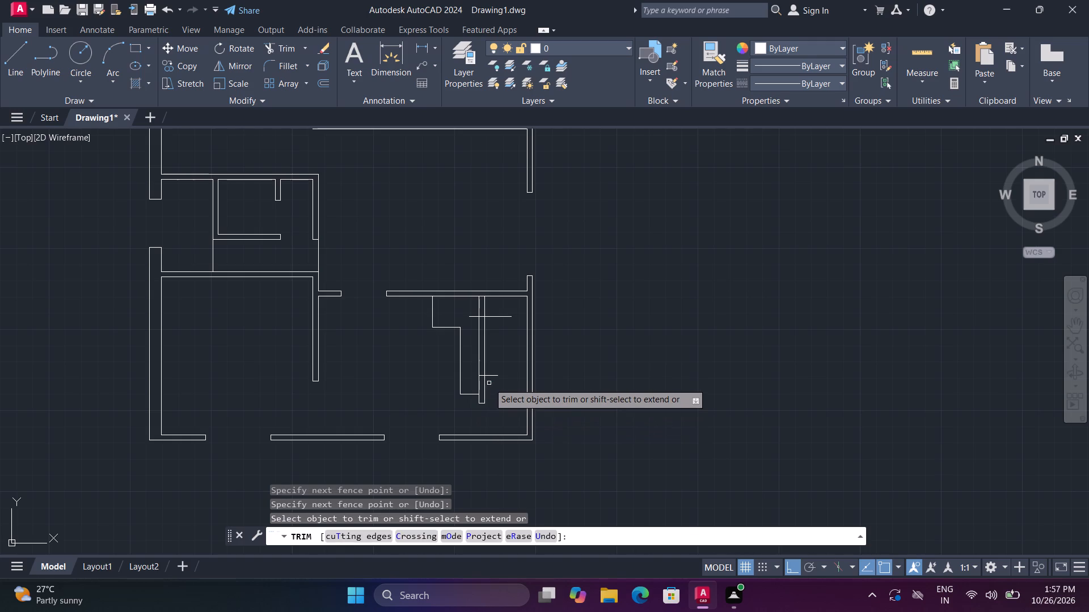
Trim the overhanging ends of the partition's upper two marks and cut out the partition between them.
left_click(490, 383)
left_click(491, 312)
left_click(473, 308)
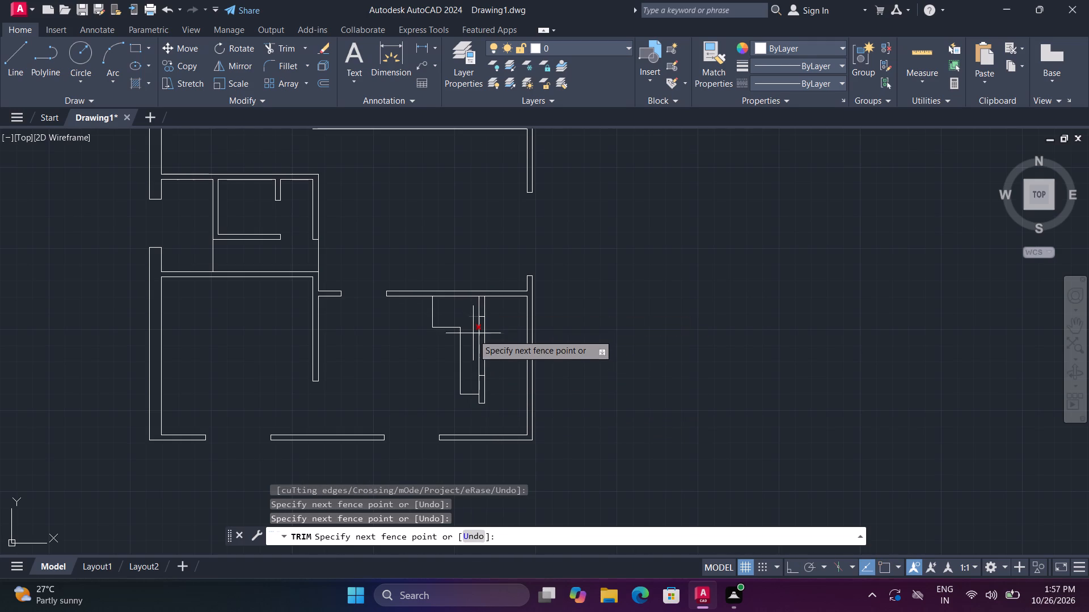
double_click(474, 342)
left_click(494, 343)
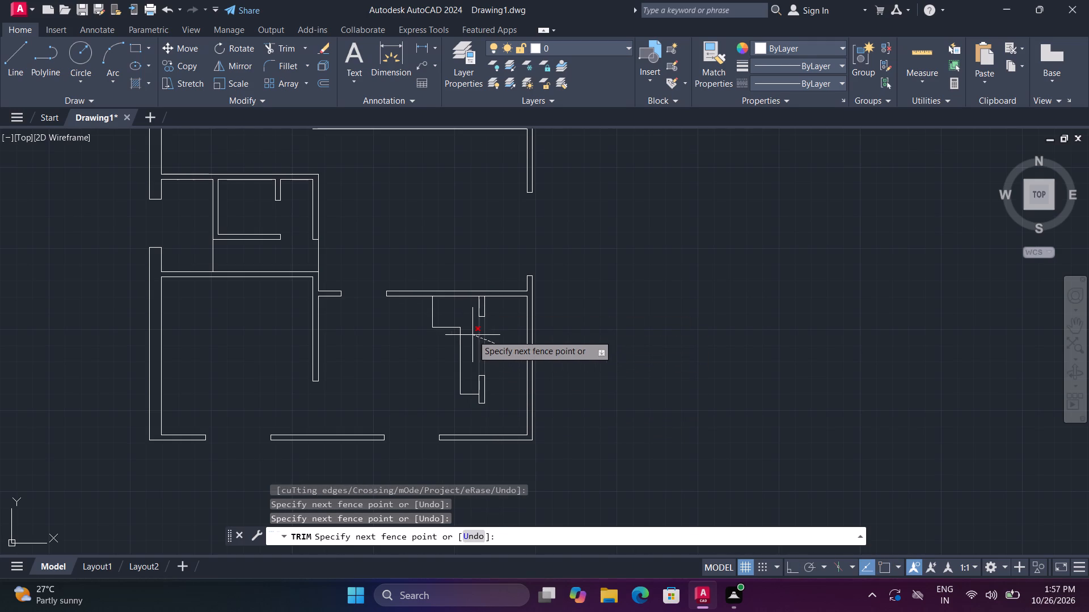
left_click(472, 335)
scroll(489, 351, "down", 1)
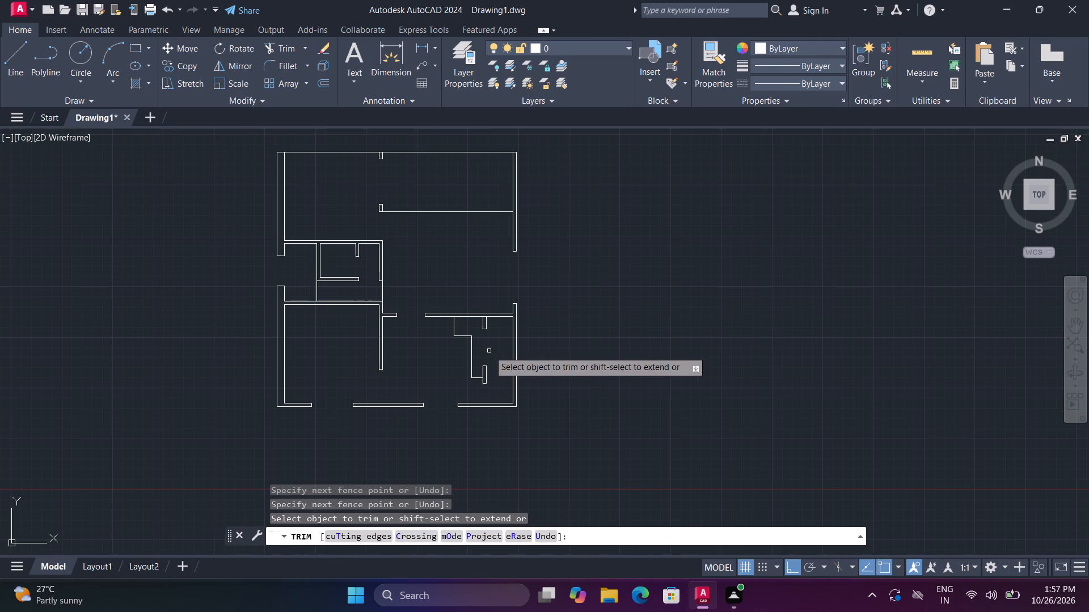
key("space")
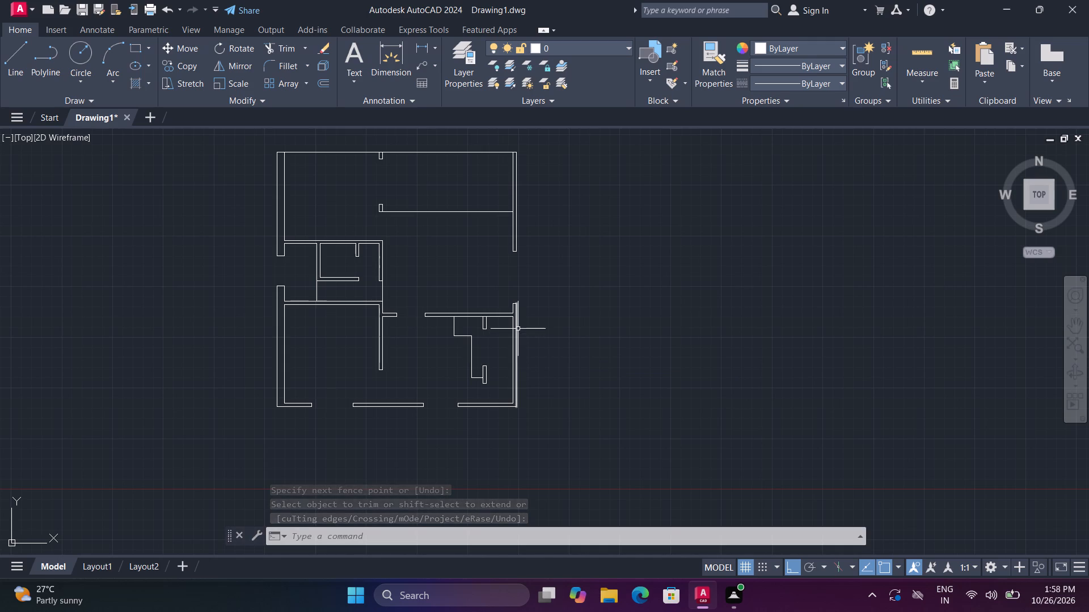
Draw a line across the left opening in the bottom outer wall, joining the midpoints of its two end faces.
key("l")
key("space")
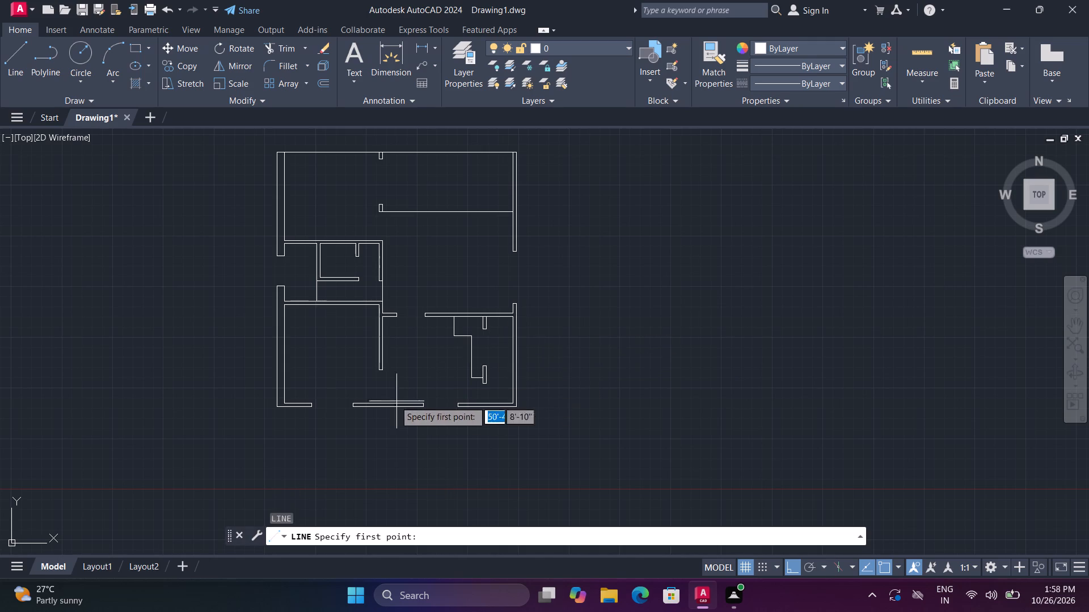
scroll(316, 403, "up", 3)
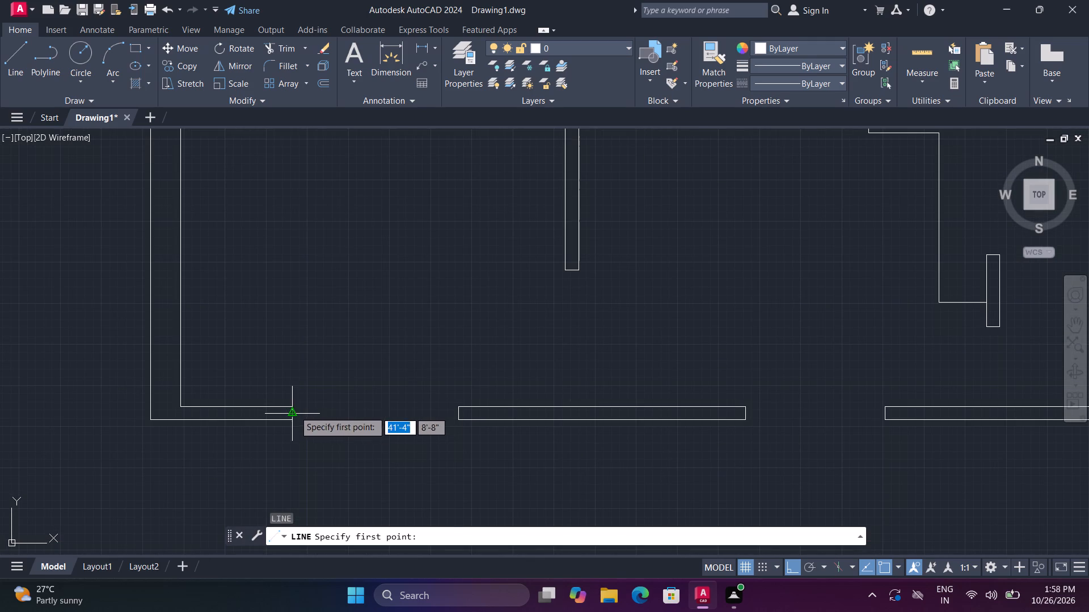
left_click(294, 411)
left_click(458, 414)
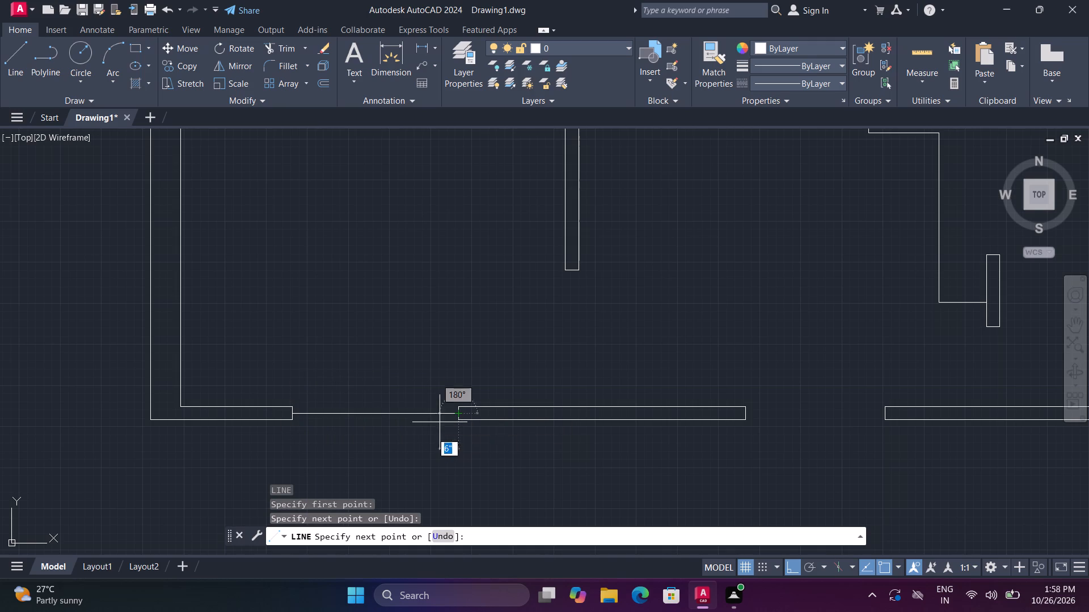
key("space")
Offset the line across the left opening .5" to each side, using the Through option.
key("o")
key("space")
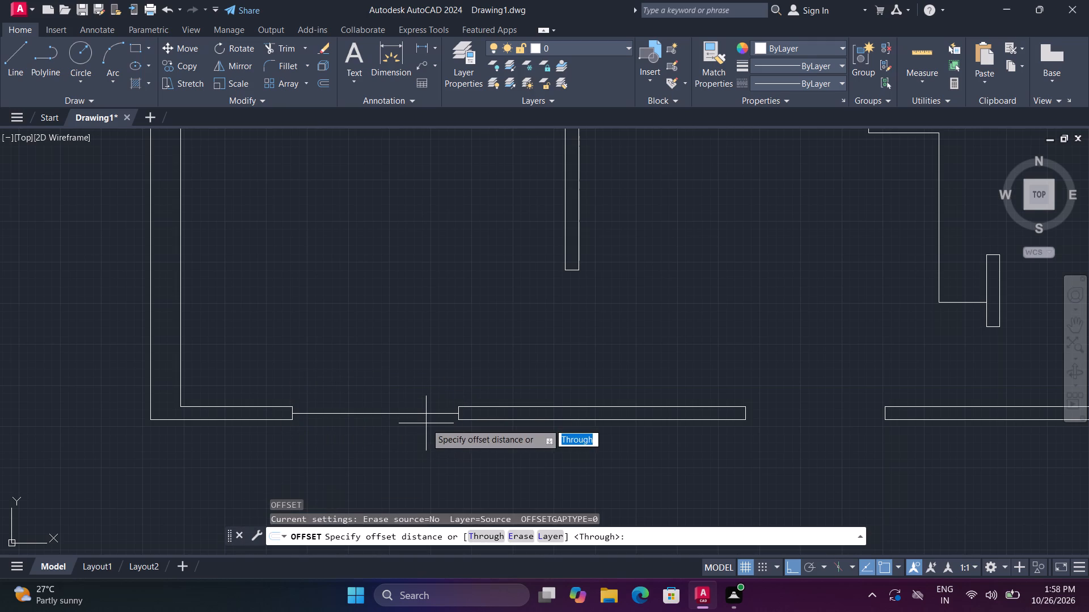
key("t")
key("space")
left_click(427, 413)
scroll(427, 413, "up", 1)
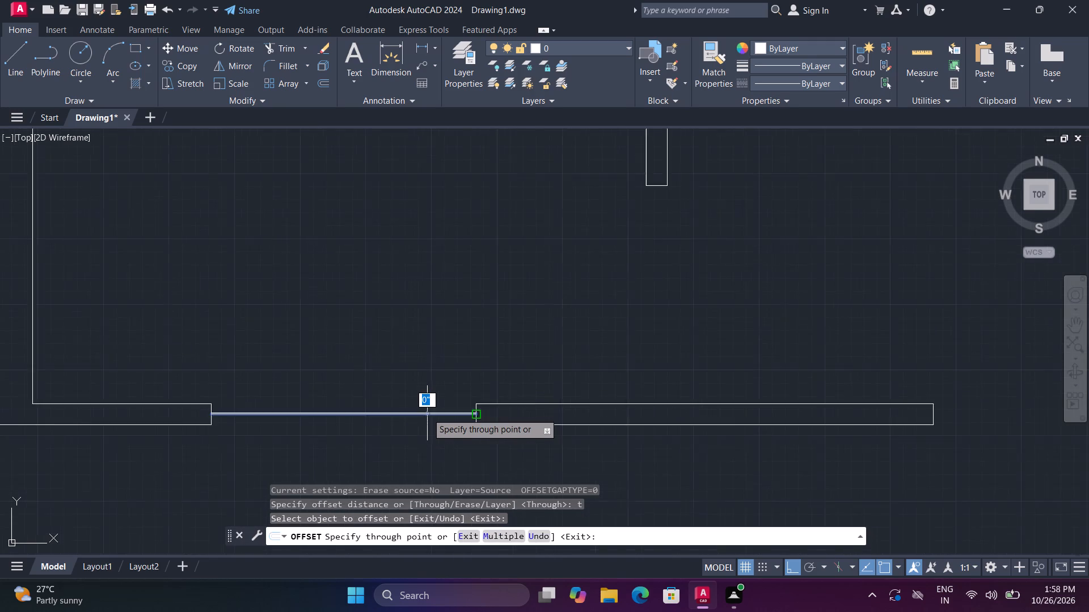
scroll(427, 413, "up", 1)
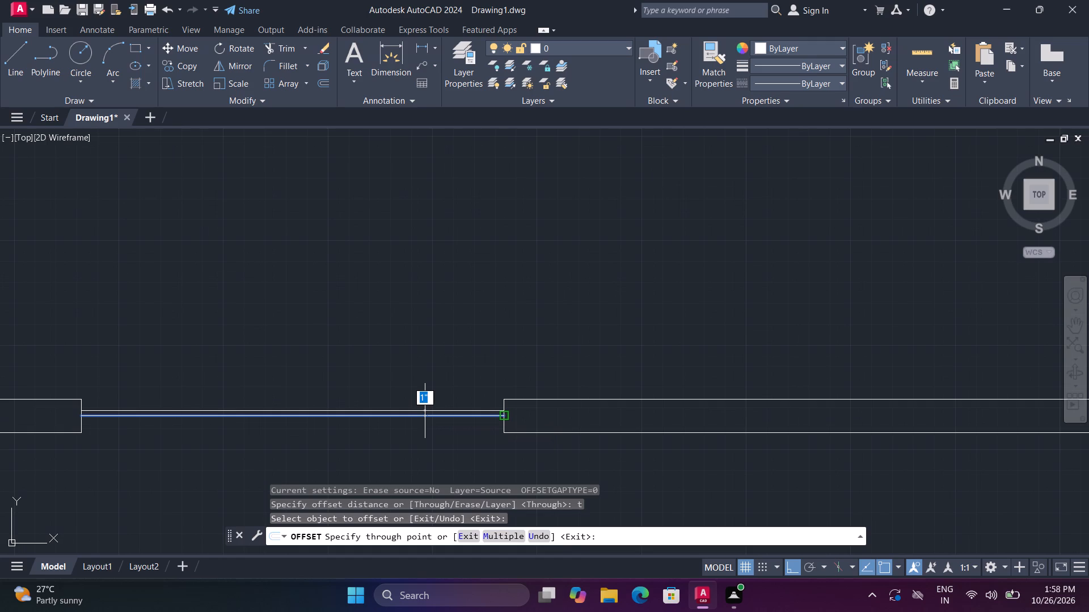
type(".5")
key("shift+quotedbl")
key("Return")
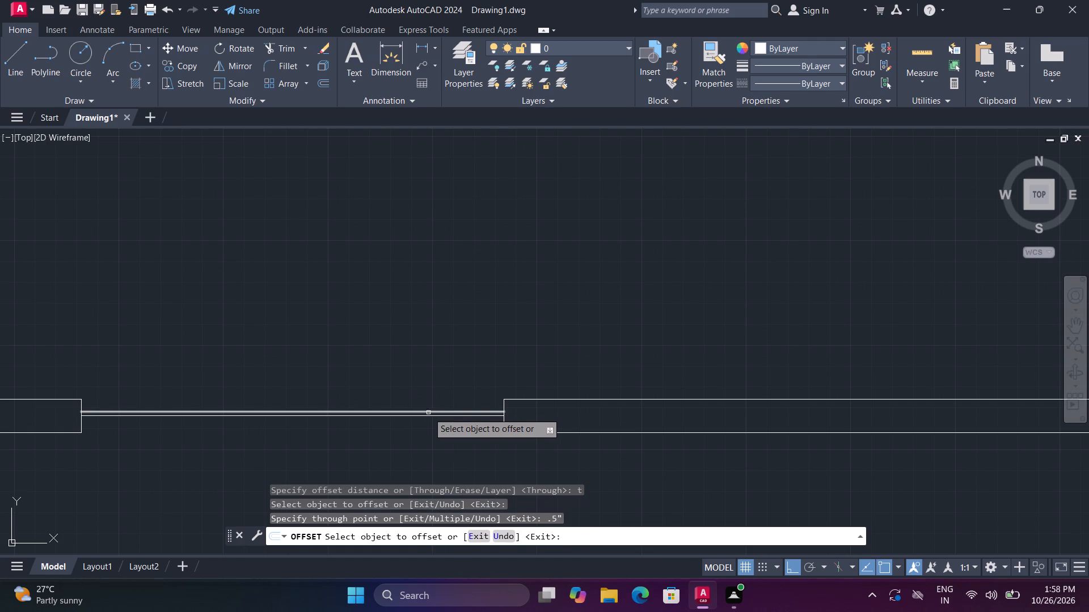
left_click(430, 415)
type(".5\"")
key("Return")
Offset a line of the left opening through the wall's outer and inner faces to close the window's outline.
left_click(436, 421)
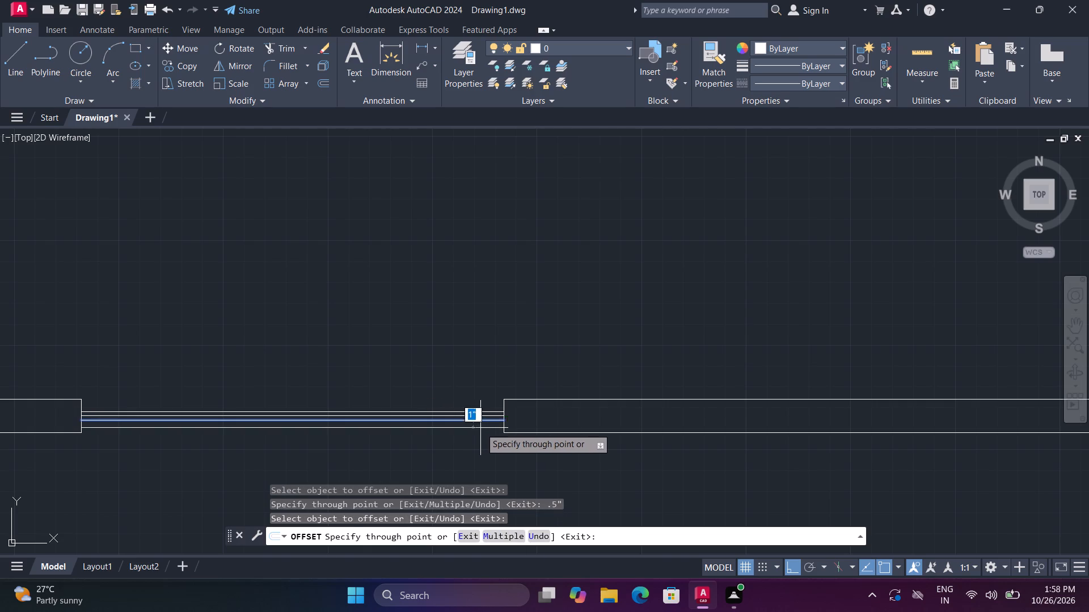
left_click(502, 435)
left_click(500, 419)
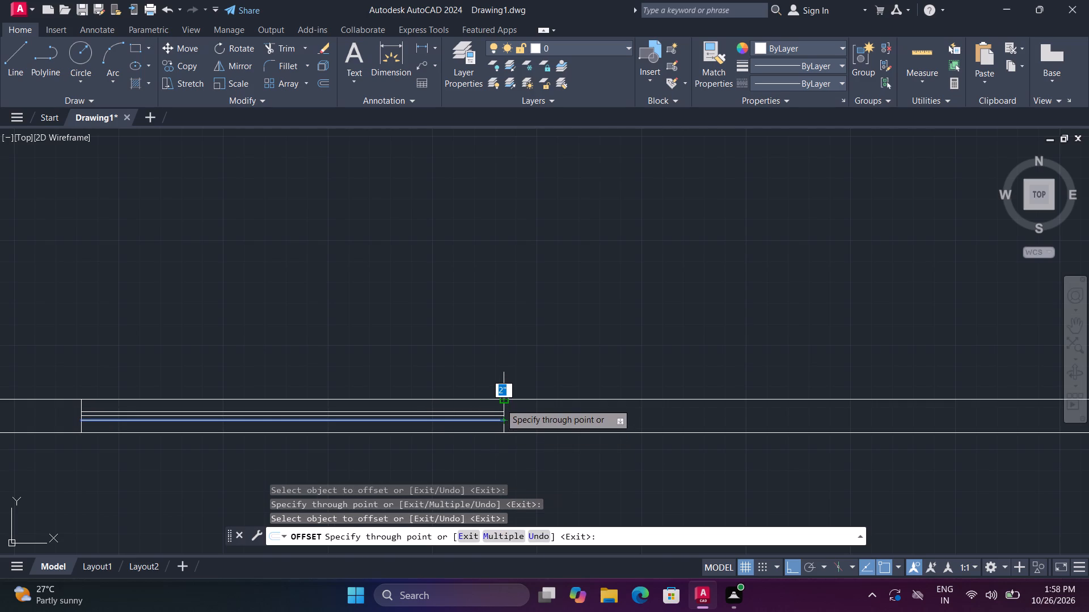
left_click(501, 403)
scroll(501, 399, "down", 2)
key("space")
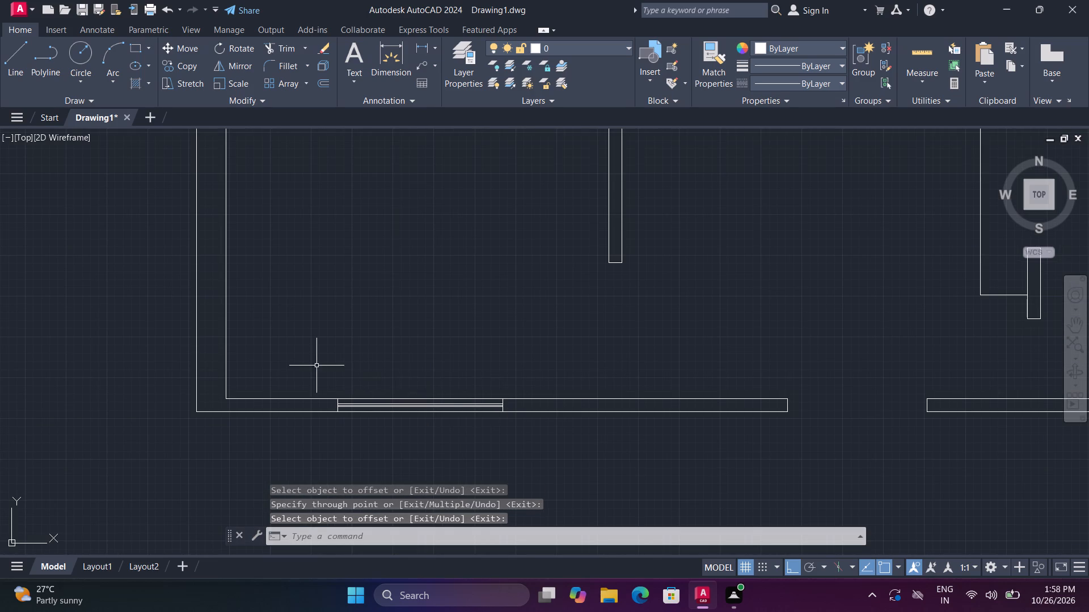
Copy the finished window from the bottom outer wall's left opening into its right opening, aligned to the opening's far lower corner.
left_click(316, 365)
left_click(513, 426)
type("co")
key("space")
left_click(502, 411)
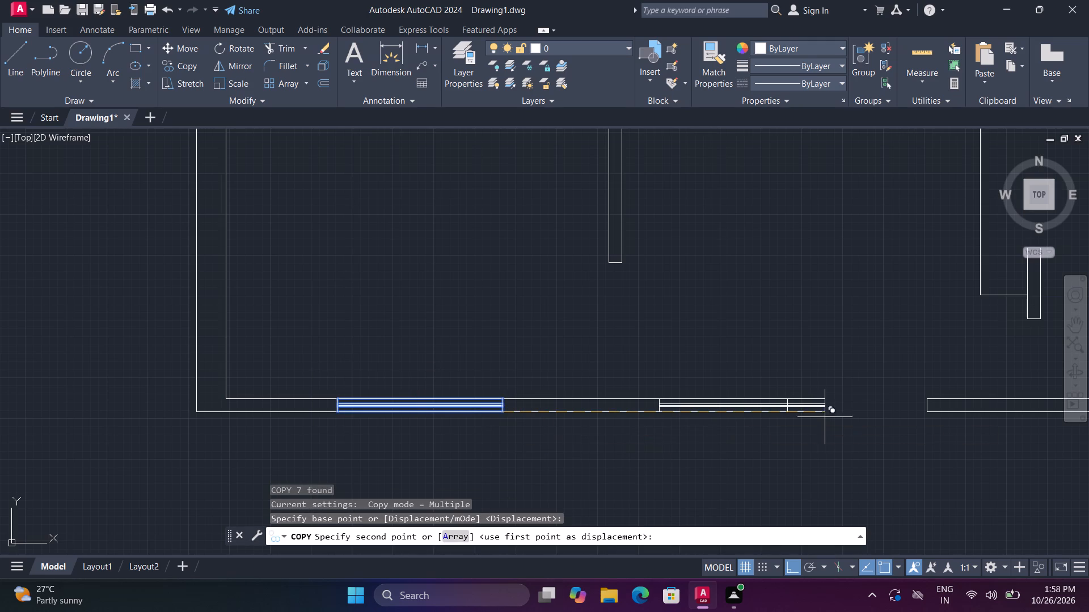
left_click(929, 411)
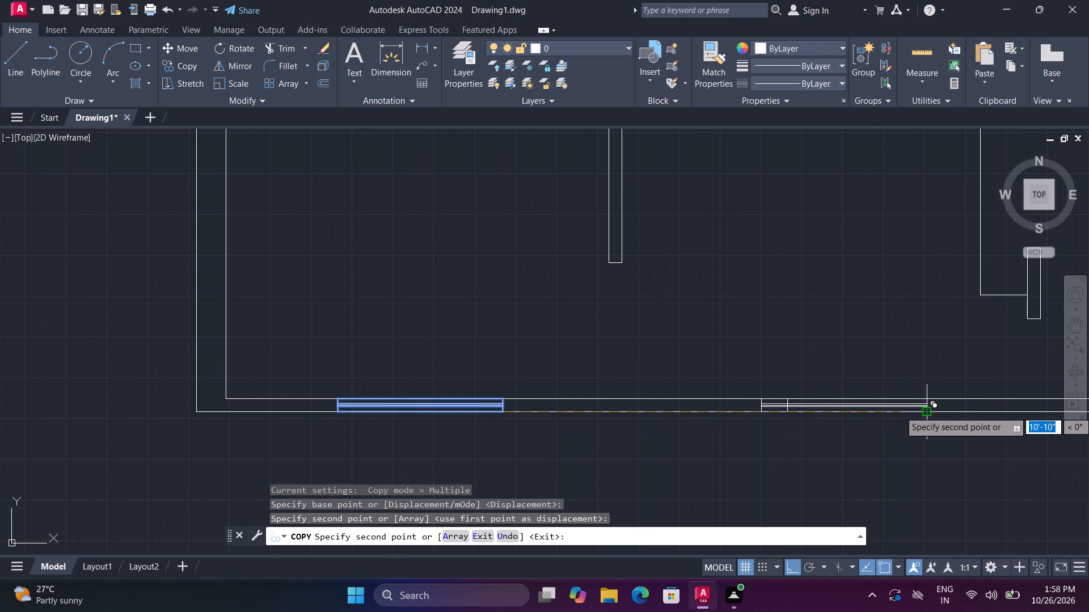
With Ortho off, place a spare copy of the window in the empty space to the right of the floor plan.
scroll(941, 433, "down", 4)
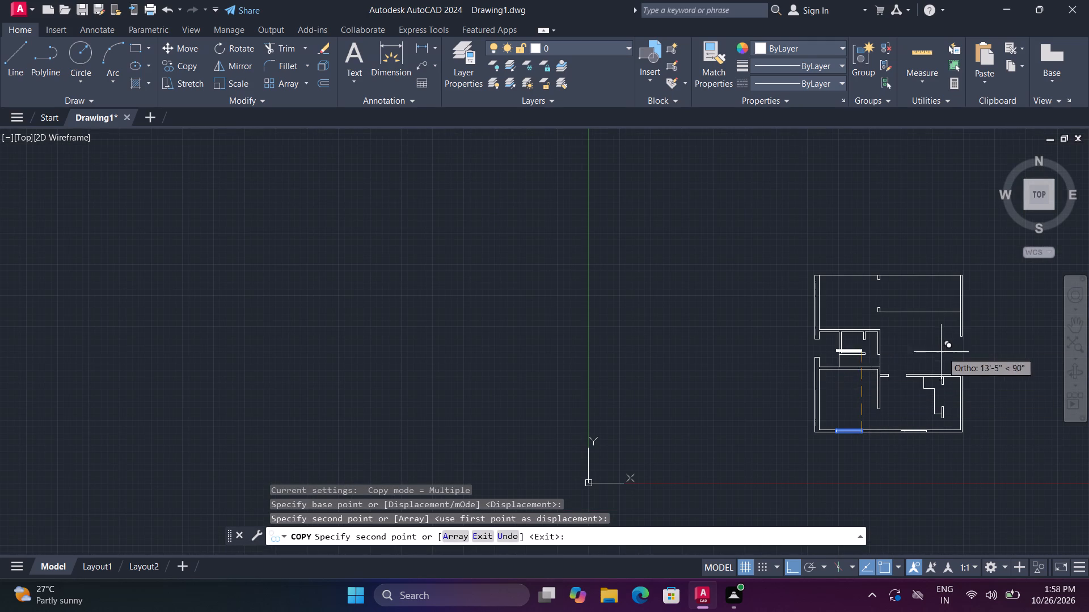
middle_click_drag(998, 347, 876, 385)
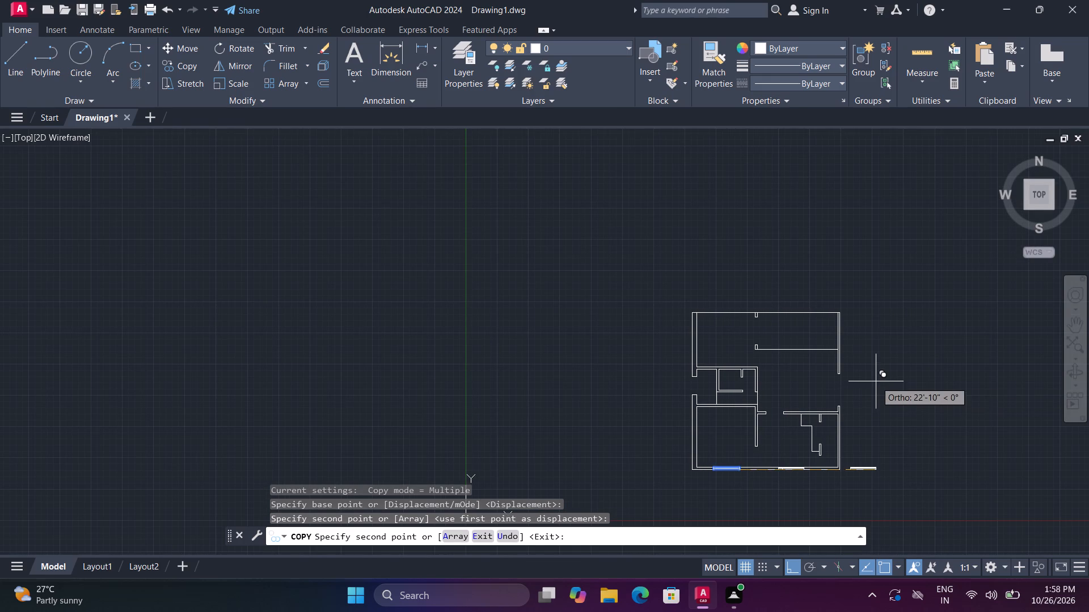
key("F8")
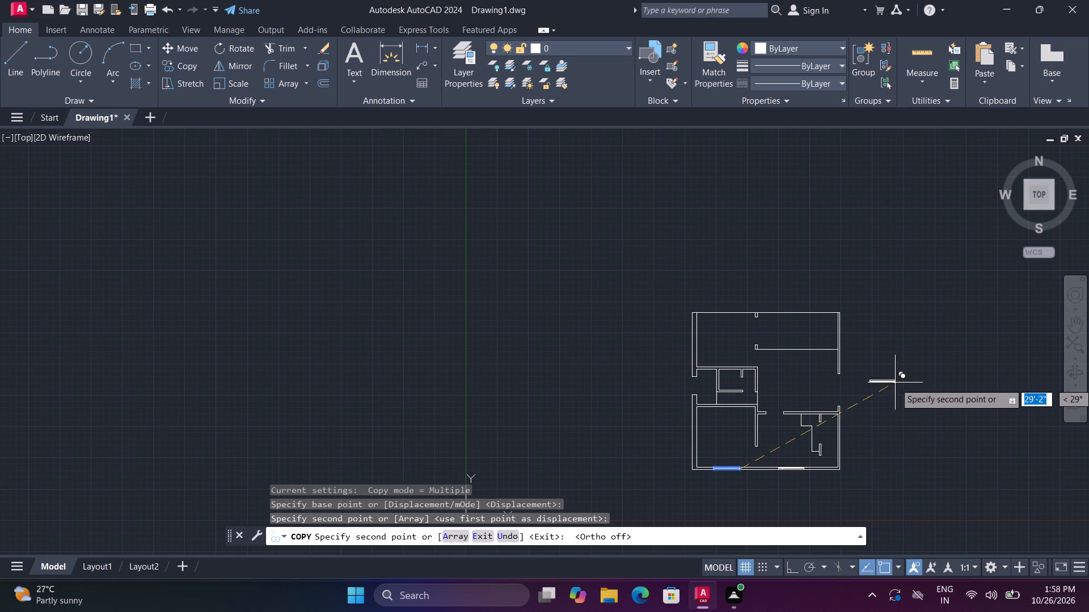
left_click(909, 397)
key("Escape")
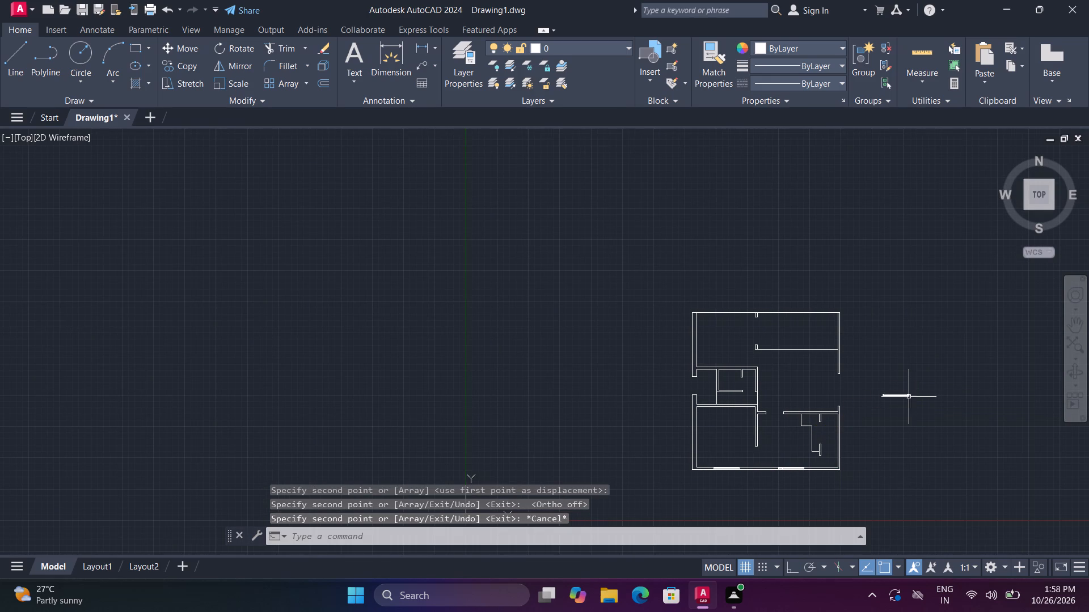
Rotate the spare window copy a quarter turn clockwise about its lower-right corner so it stands vertically.
left_click(868, 371)
left_click(944, 418)
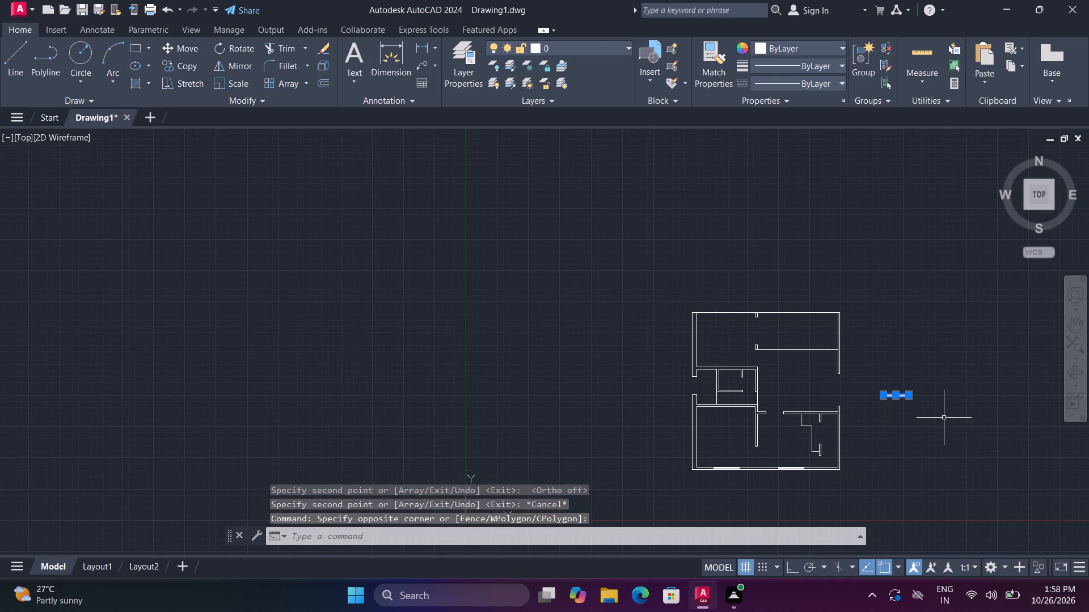
scroll(919, 406, "up", 3)
type("ro")
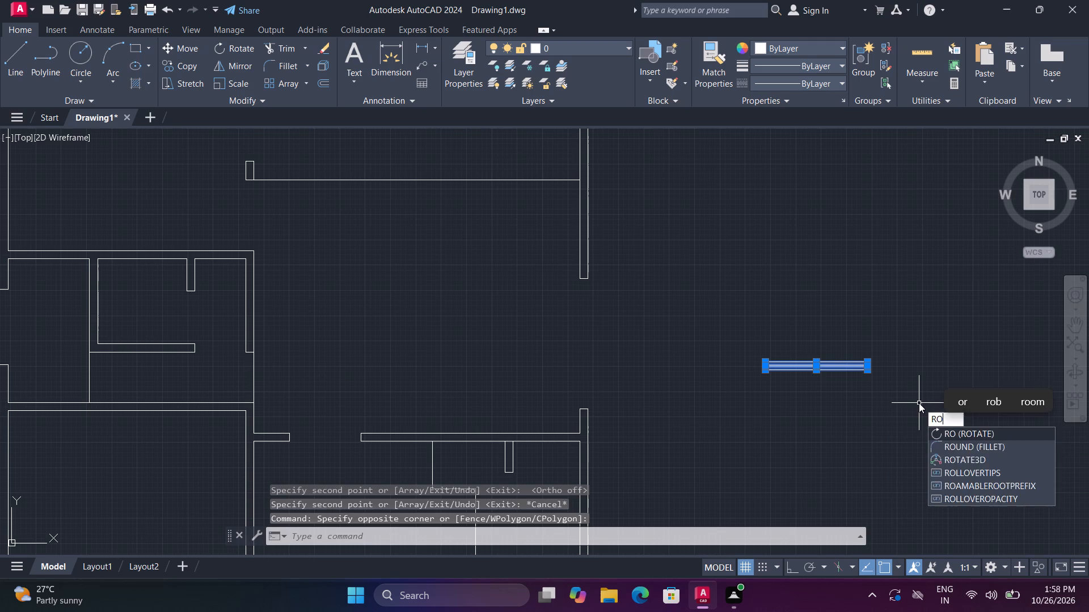
key("space")
left_click(871, 369)
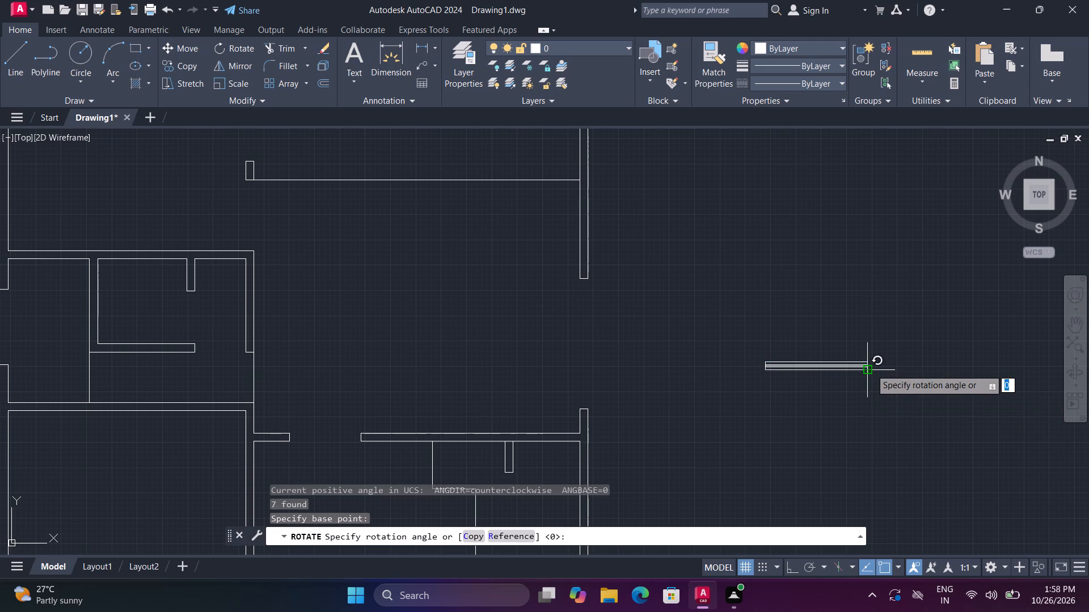
key("F8")
left_click(865, 430)
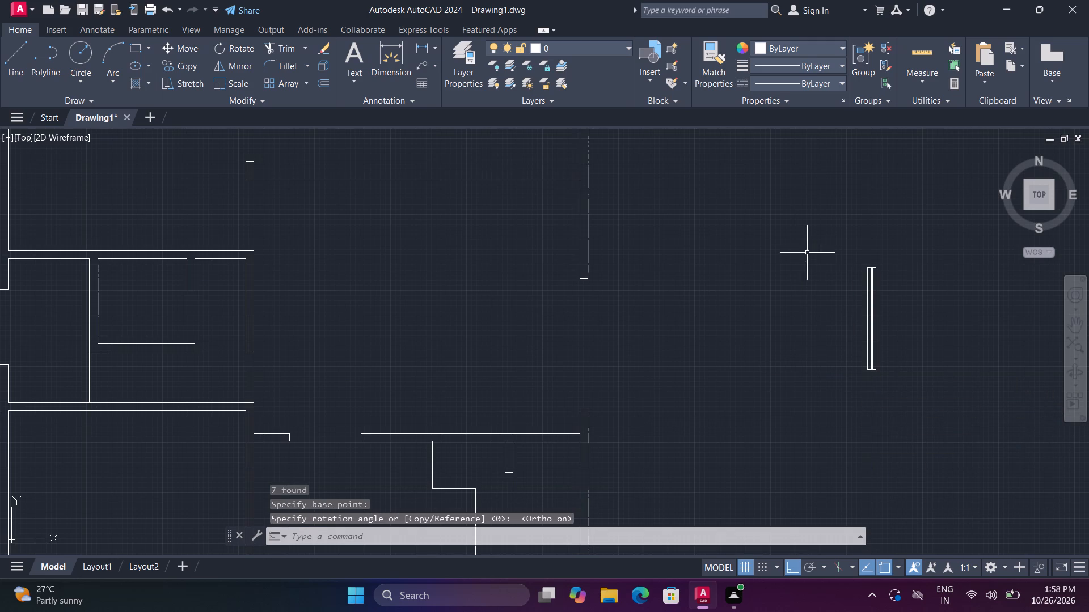
Copy the vertical window from its lower-left corner into the right outer wall's opening, at the lower wall end's inner corner.
left_click_drag(811, 219, 816, 235)
left_click(946, 416)
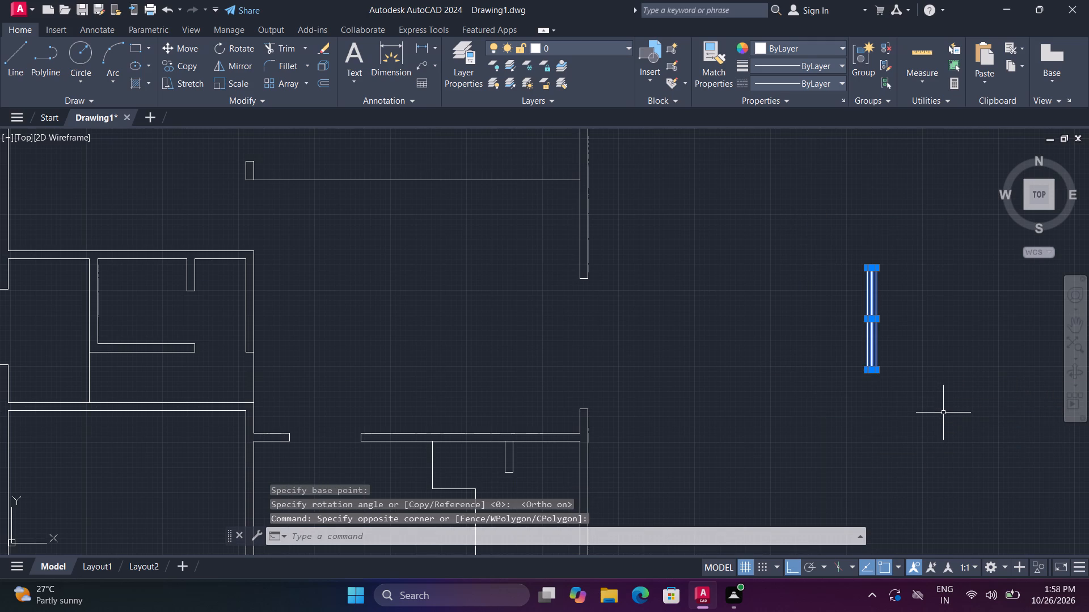
type("co")
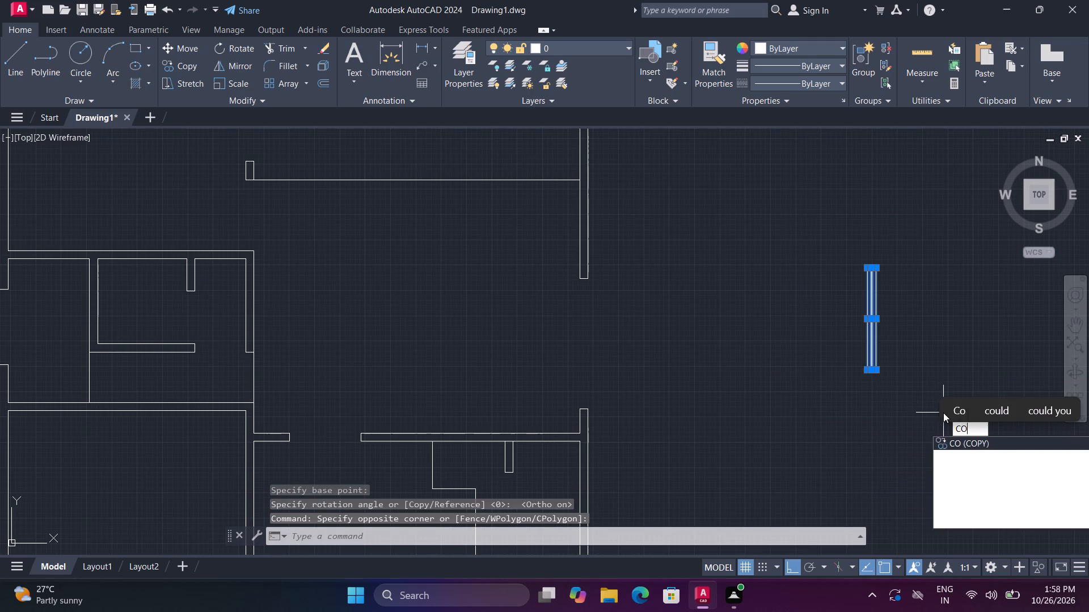
key("space")
left_click(864, 372)
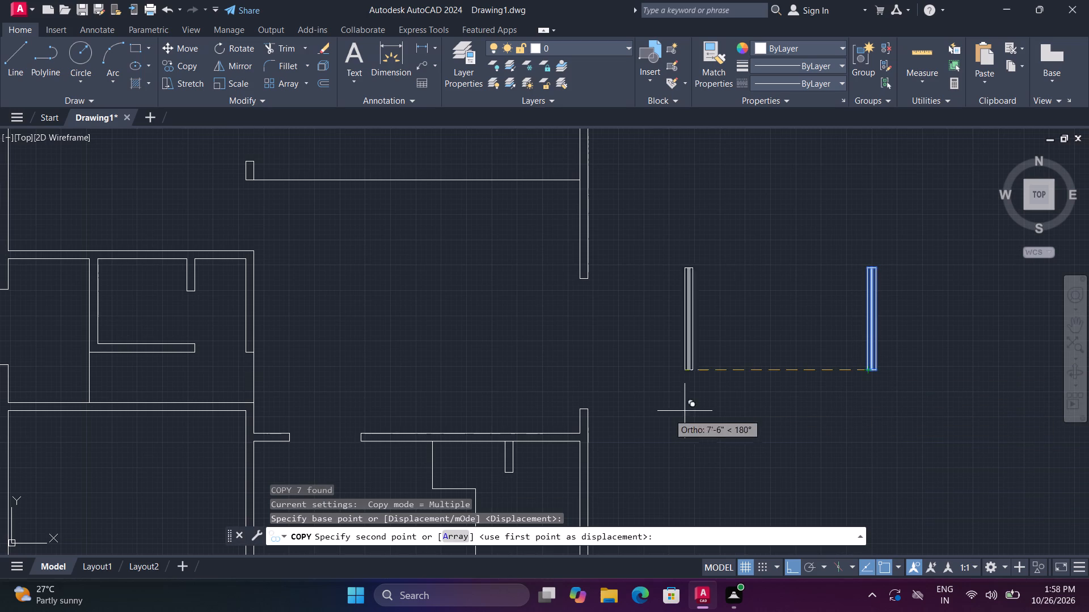
key("F8")
scroll(570, 424, "up", 2)
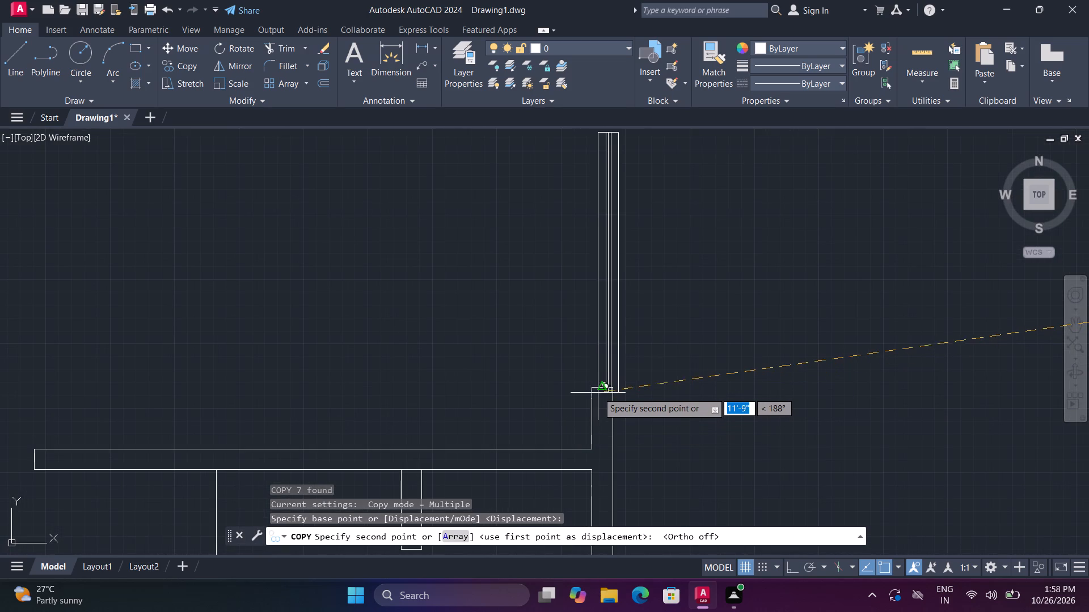
left_click(592, 390)
Place another copy of the vertical window in the upper partition's opening, seated on the lower stub's left corner.
scroll(592, 377, "down", 2)
middle_click_drag(483, 297, 665, 521)
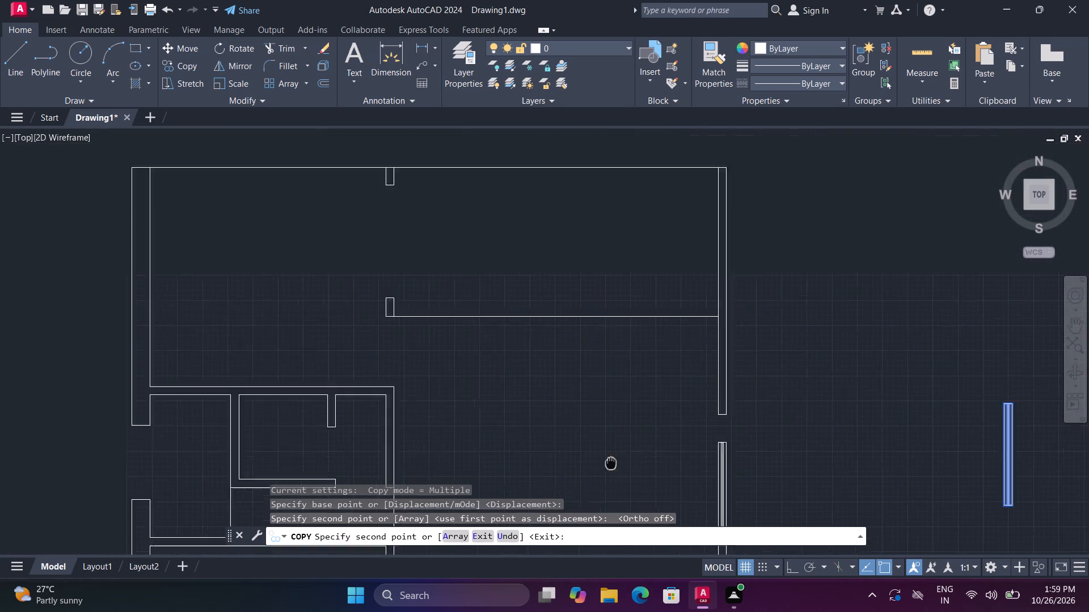
middle_click_drag(665, 521, 701, 567)
scroll(471, 398, "up", 2)
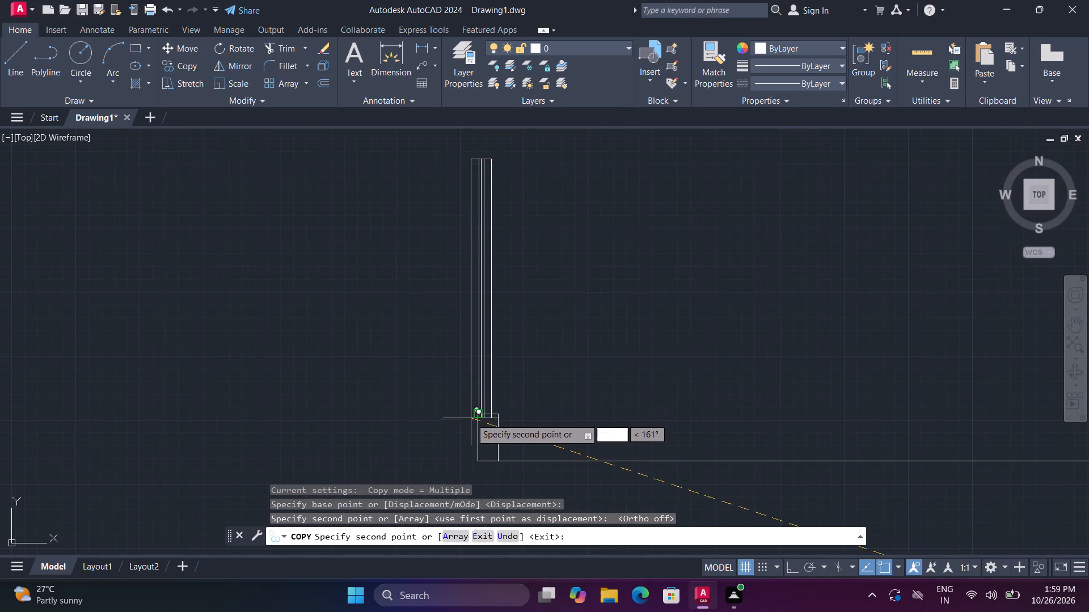
left_click(476, 413)
Place another vertical window copy in the lower-right room's short partition, seated on the lower stub's top-left corner, and end copying.
scroll(608, 413, "down", 3)
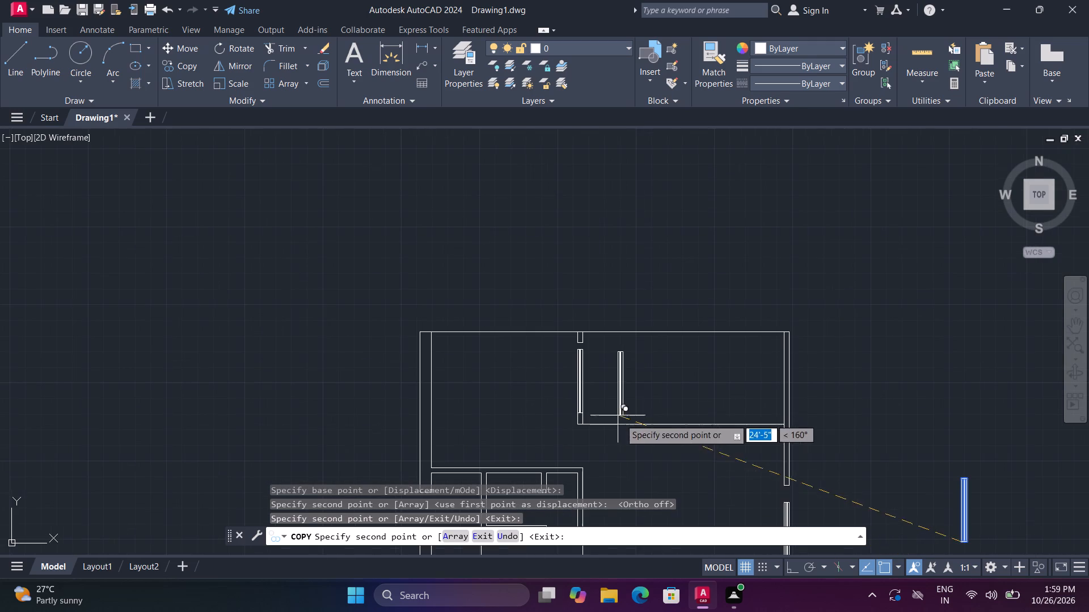
middle_click_drag(656, 416, 677, 294)
middle_click_drag(682, 413, 648, 229)
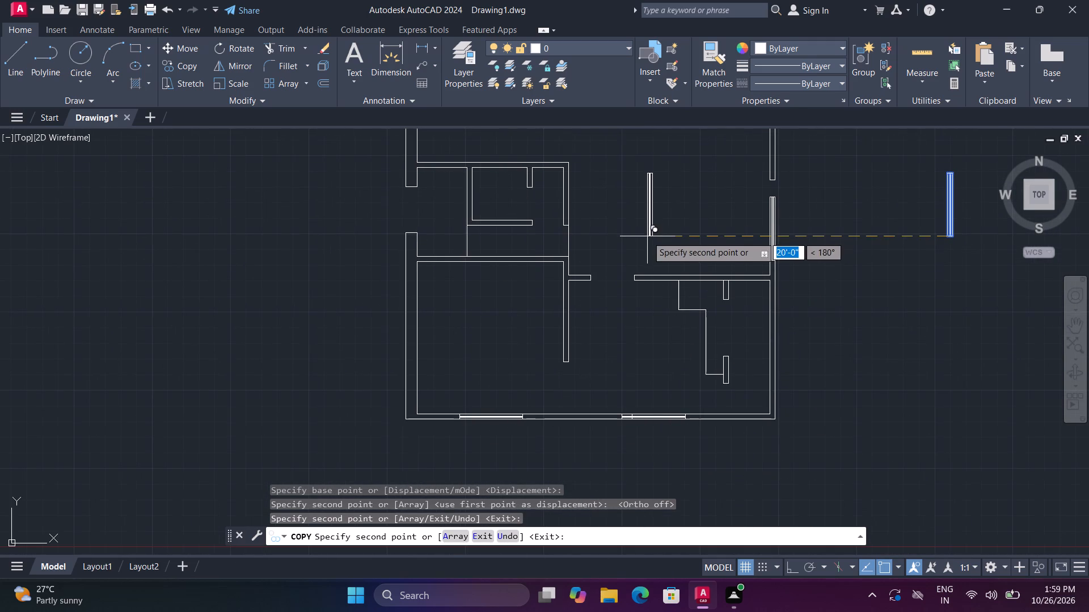
scroll(725, 359, "up", 3)
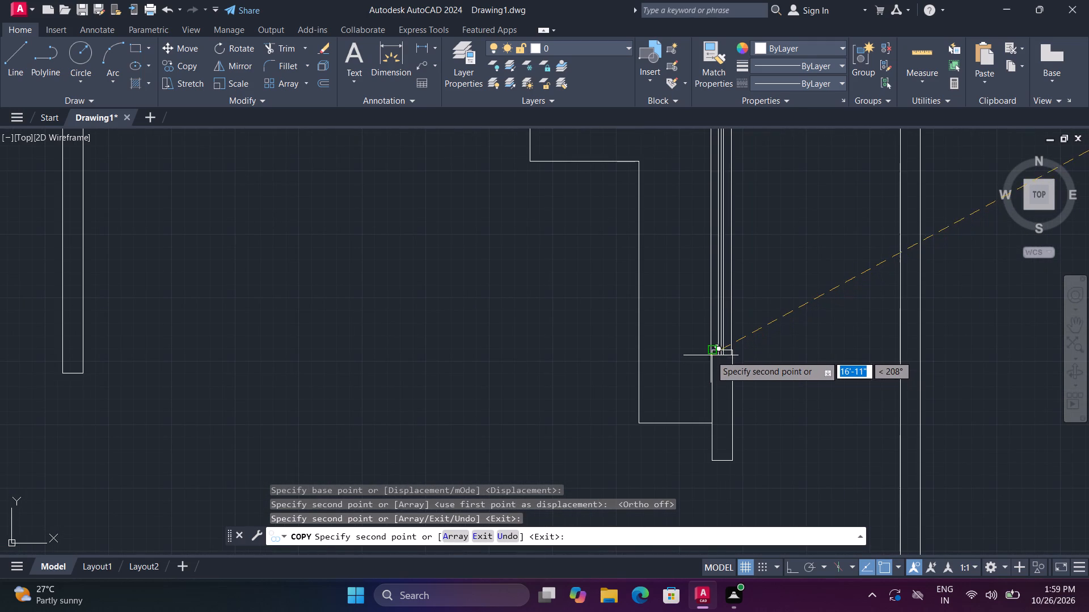
left_click(711, 354)
scroll(746, 328, "down", 3)
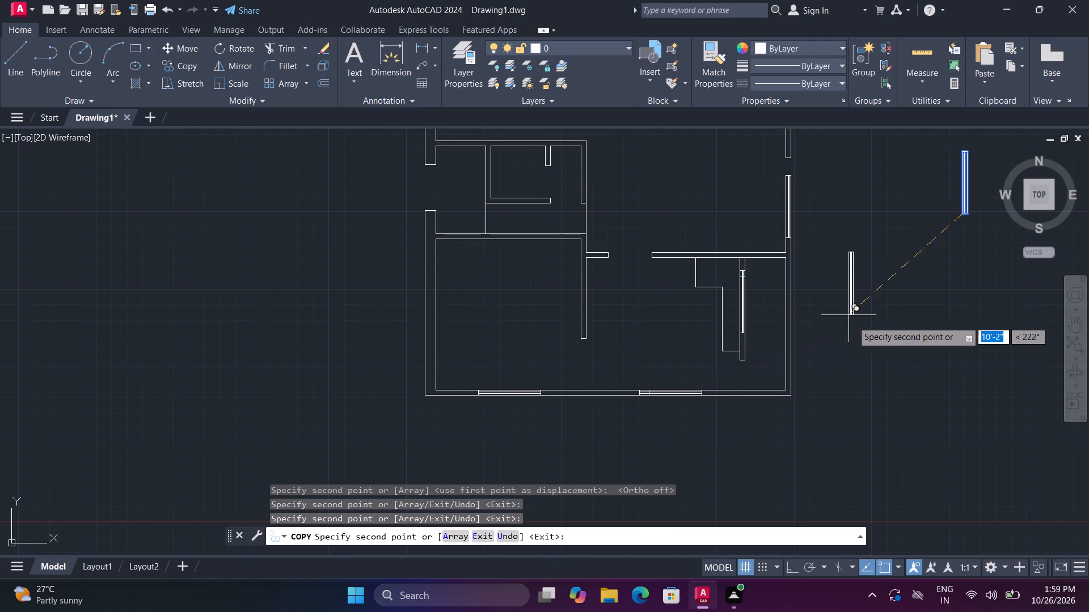
scroll(872, 348, "down", 1)
key("Escape")
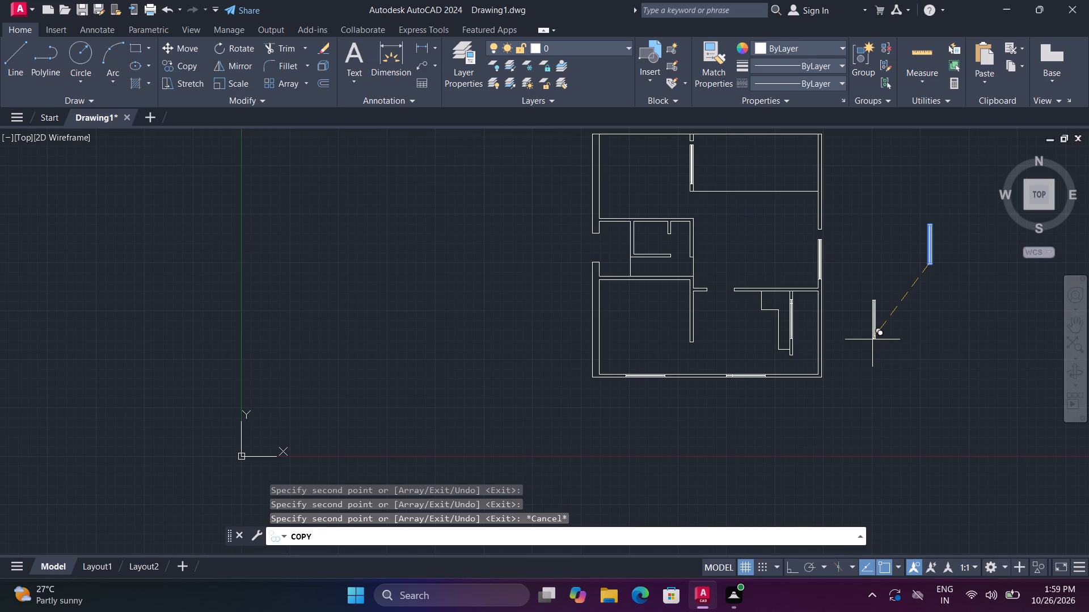
Erase the spare vertical window standing to the right of the floor plan.
left_click_drag(910, 212, 922, 218)
left_click(988, 304)
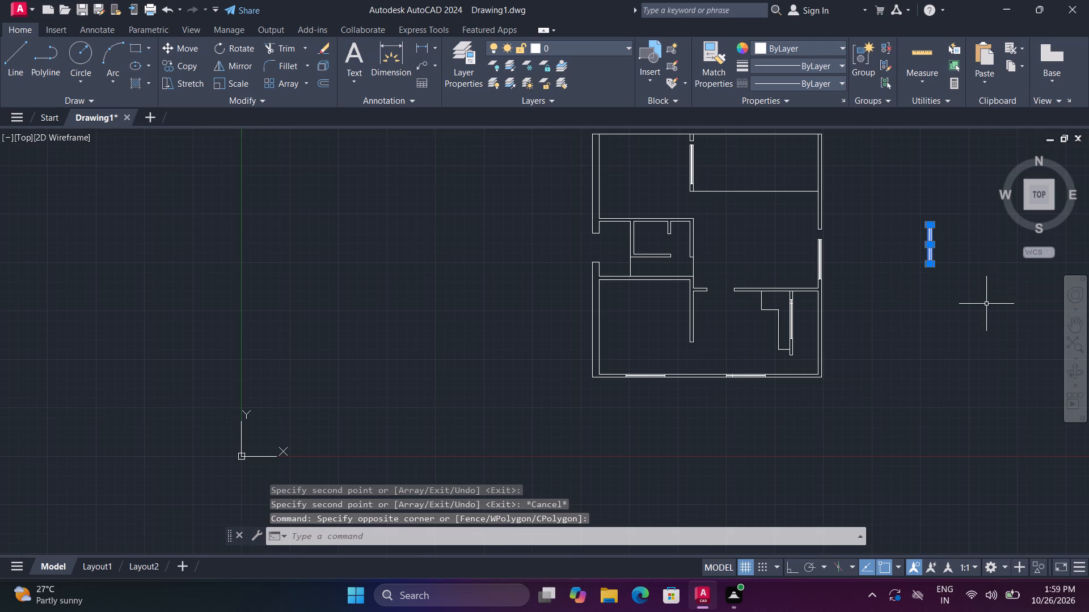
key("Delete")
Draw a line across the left outer wall's opening, joining the midpoints of its two end faces.
scroll(607, 246, "up", 3)
middle_click_drag(623, 257, 638, 309)
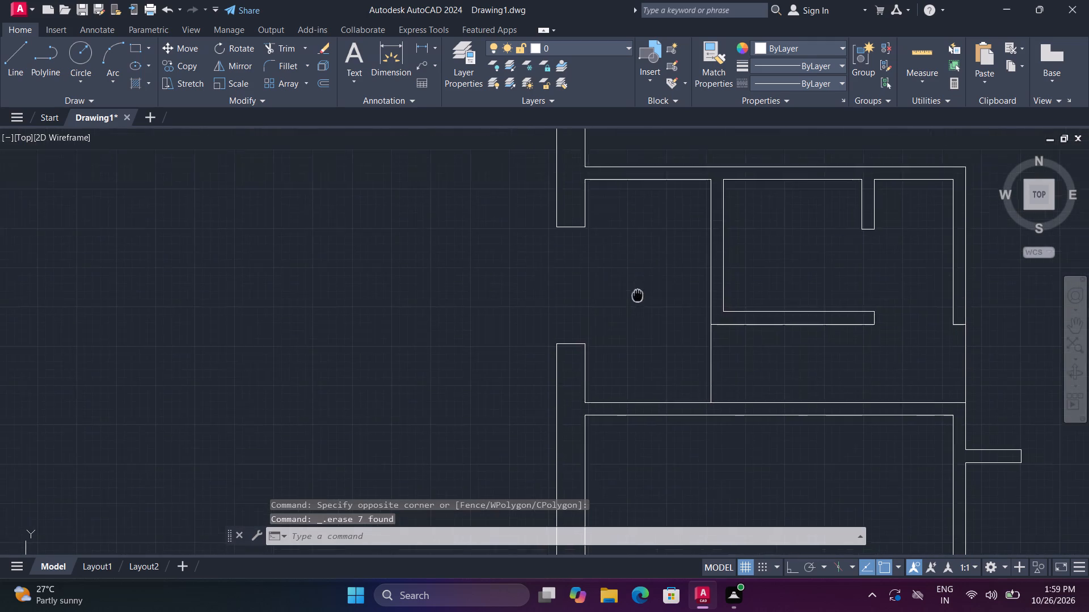
middle_click_drag(638, 309, 638, 335)
type("l")
key("space")
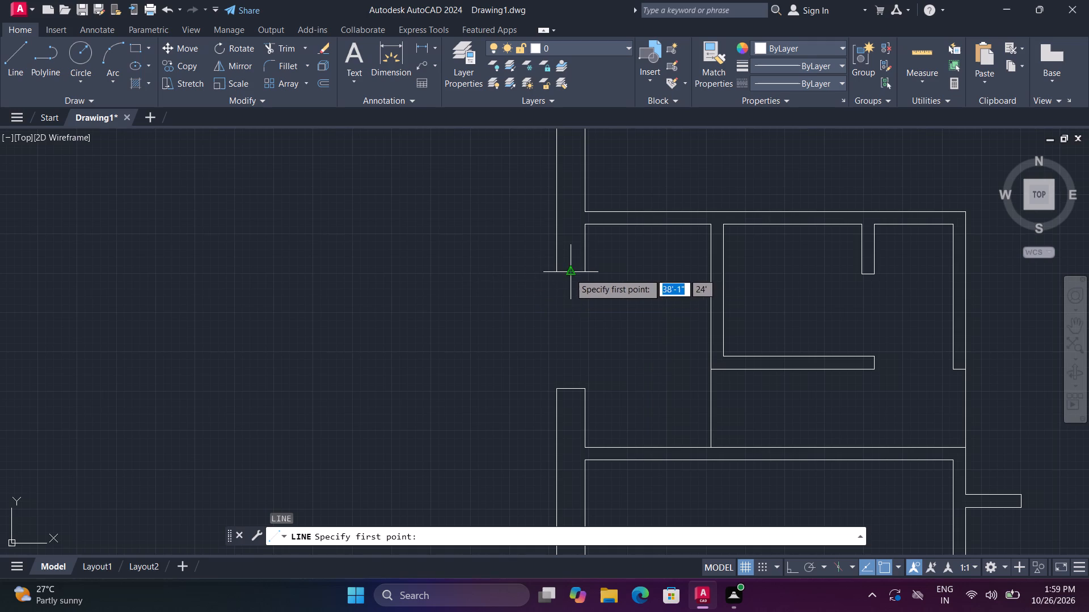
left_click(569, 272)
left_click(573, 388)
key("space")
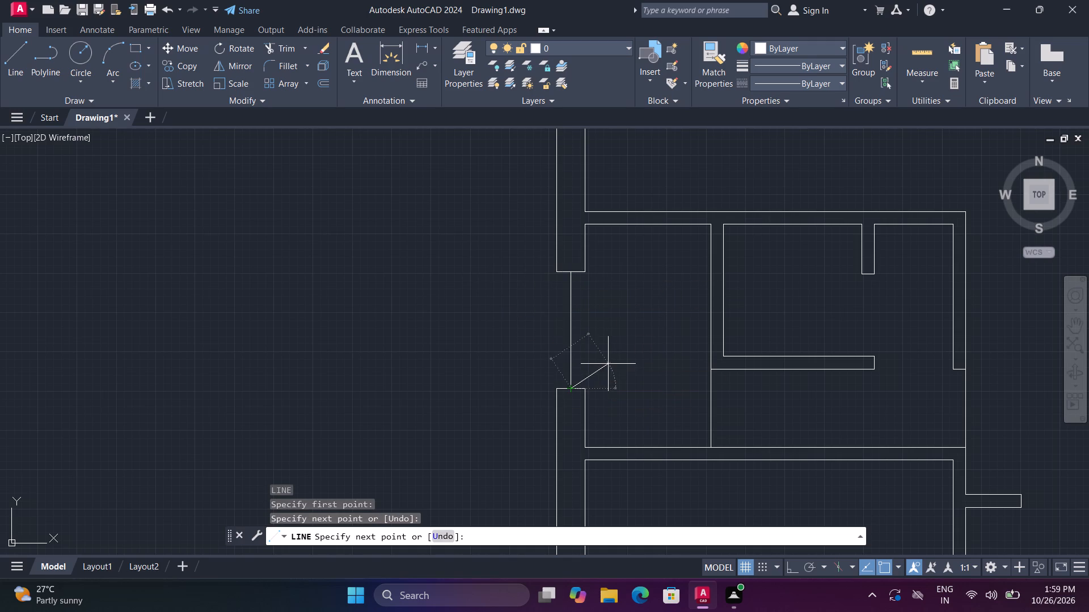
Offset the line across the left wall opening 1" to each side, using the Through option.
type("o t")
key("space")
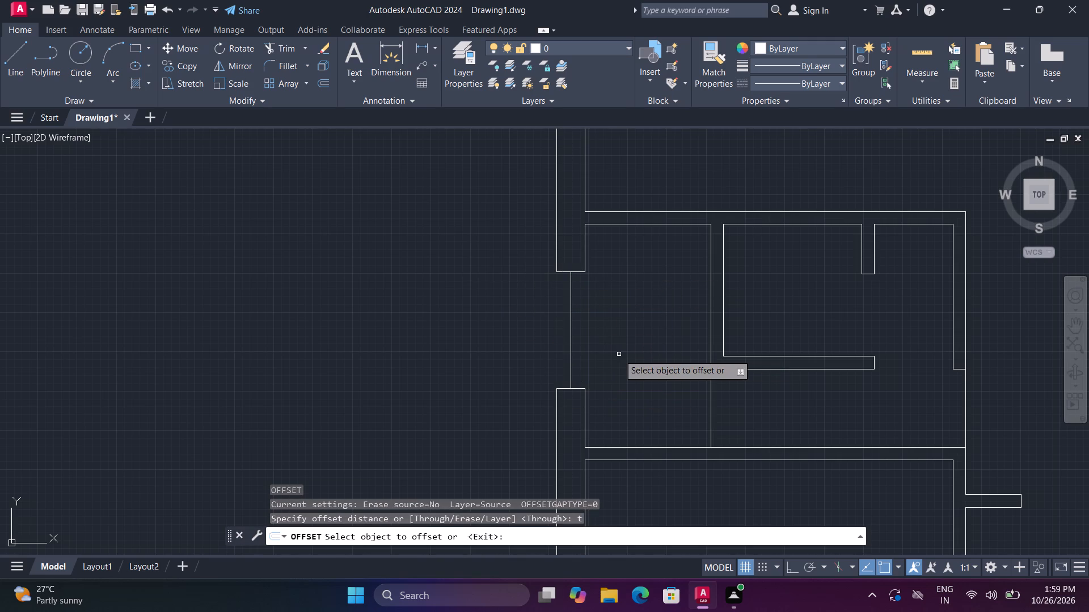
left_click(571, 321)
type("1\"")
key("Return")
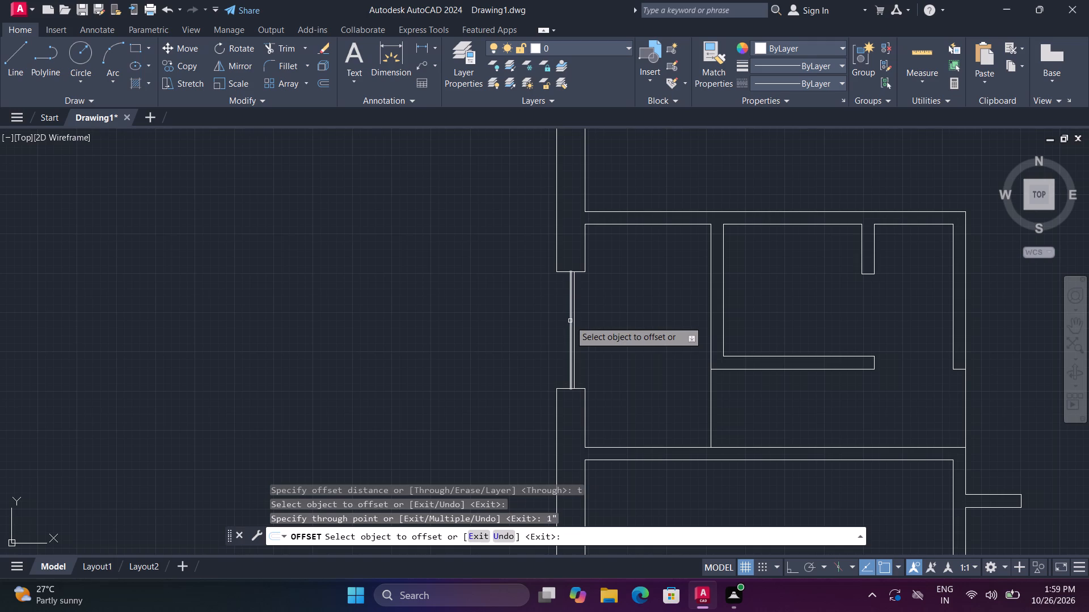
left_click(570, 321)
key("1")
key("shift+quotedbl")
key("Return")
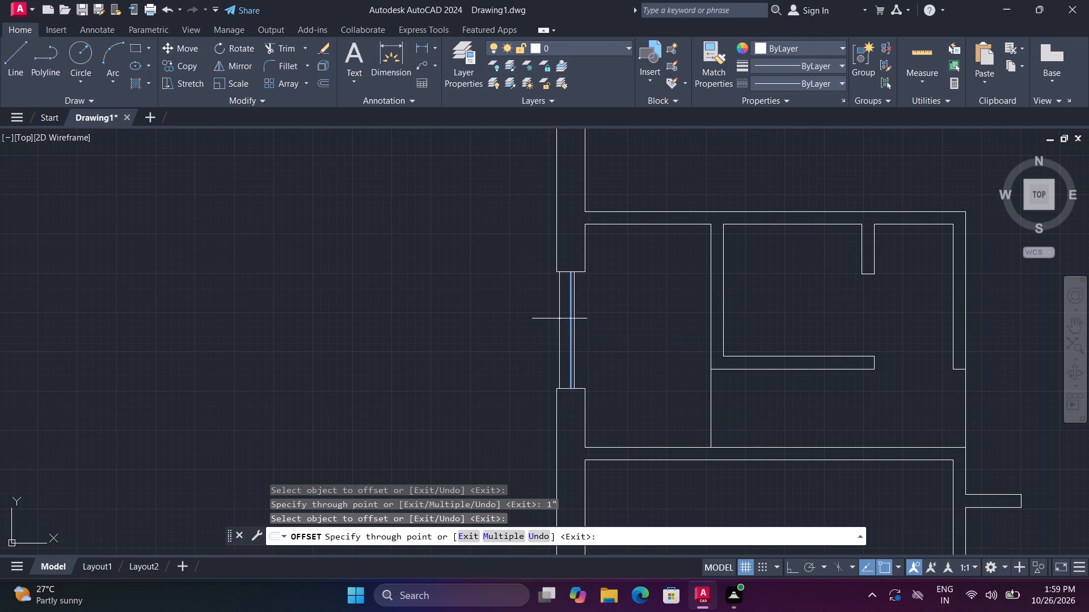
Offset a line of the left wall opening through the wall's outer and inner faces to close the window's outline.
left_click(574, 321)
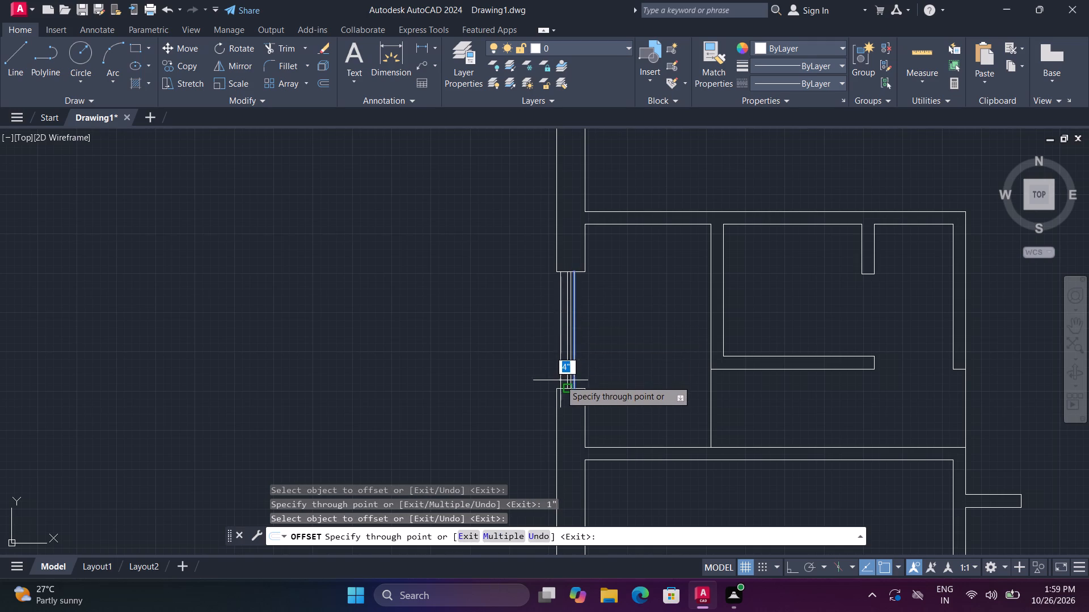
left_click(557, 388)
left_click(572, 377)
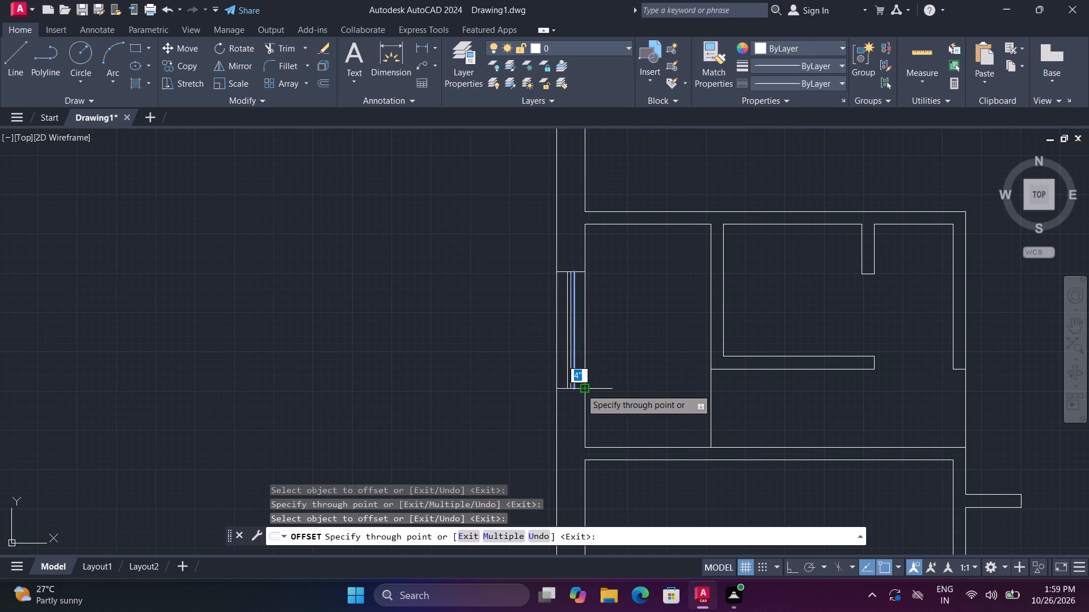
left_click(581, 389)
scroll(652, 329, "down", 5)
middle_click_drag(720, 341, 704, 402)
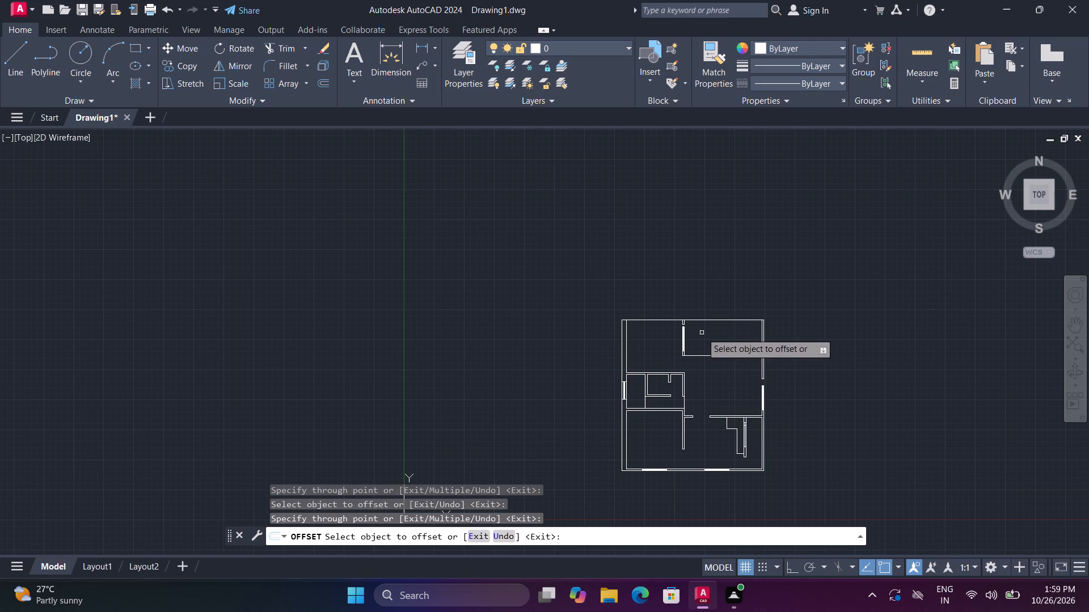
key("Escape")
Trim away the upper partition window's top end line and extend its long lines up to the upper wall stub.
type("tr")
key("space")
scroll(685, 335, "up", 5)
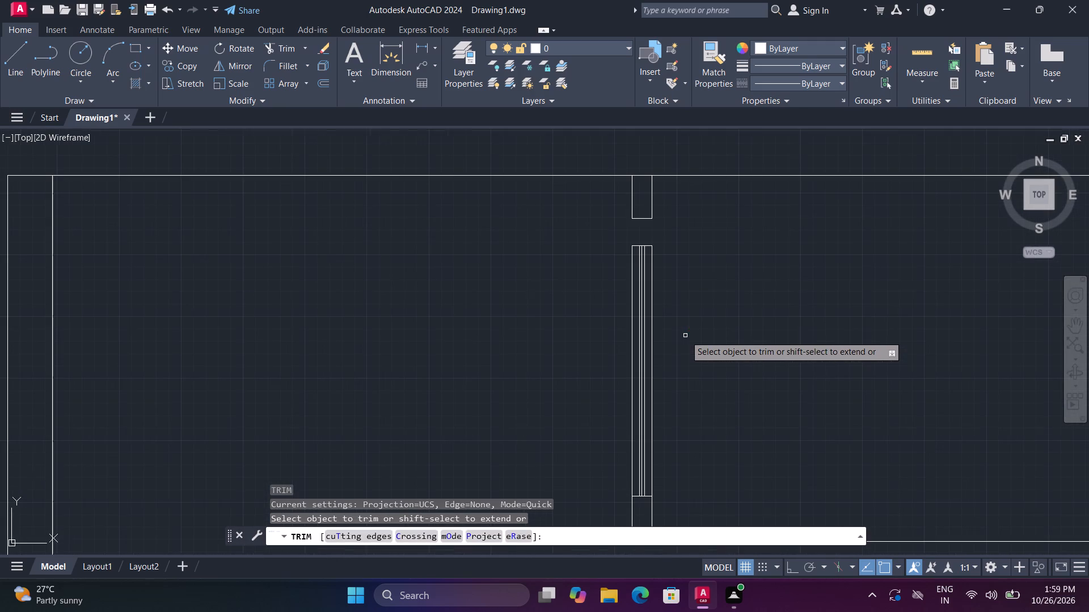
middle_click_drag(683, 311, 701, 443)
scroll(673, 410, "up", 4)
left_click_drag(610, 241, 569, 207)
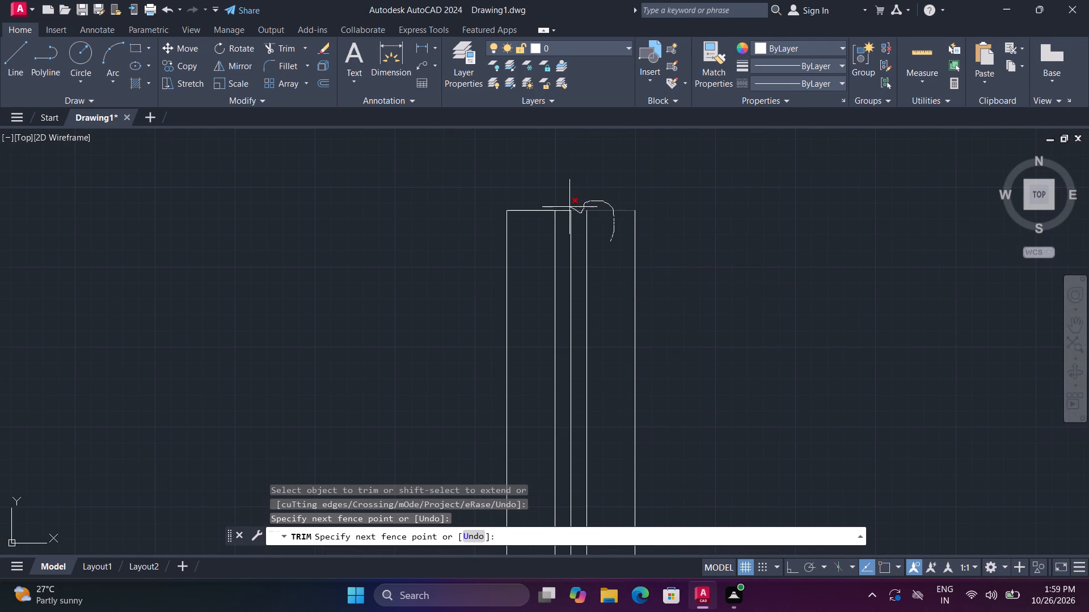
left_click_drag(569, 207, 538, 220)
scroll(554, 262, "down", 2)
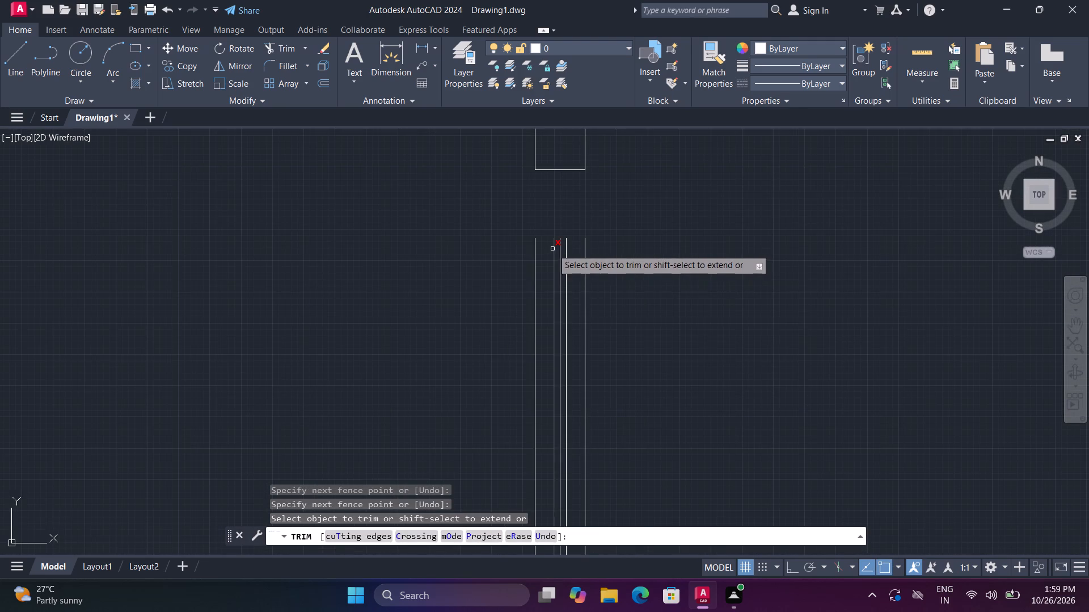
left_click_drag(493, 288, 634, 281, "shift")
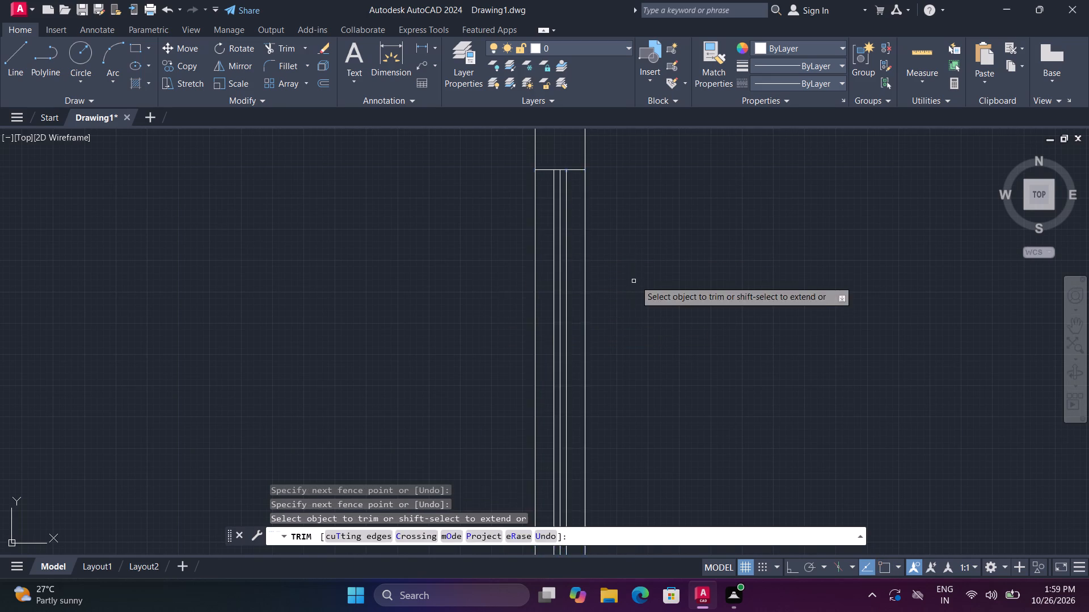
Trim away the right outer wall window's top end line and extend its long lines up to the wall end above.
scroll(638, 284, "down", 3)
scroll(695, 377, "down", 1)
middle_click_drag(740, 436, 324, 170)
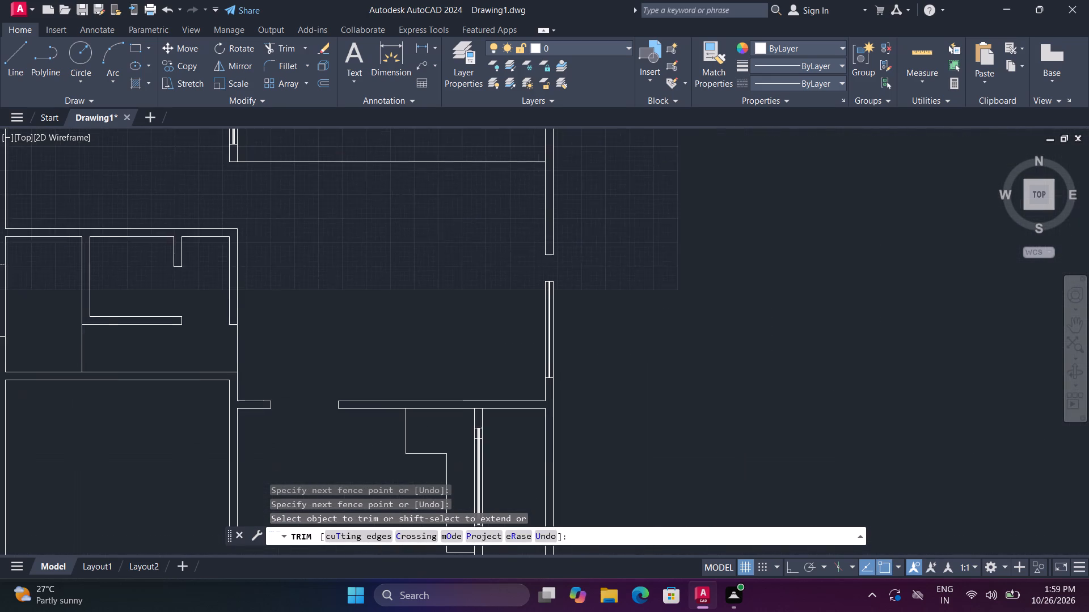
scroll(545, 285, "up", 7)
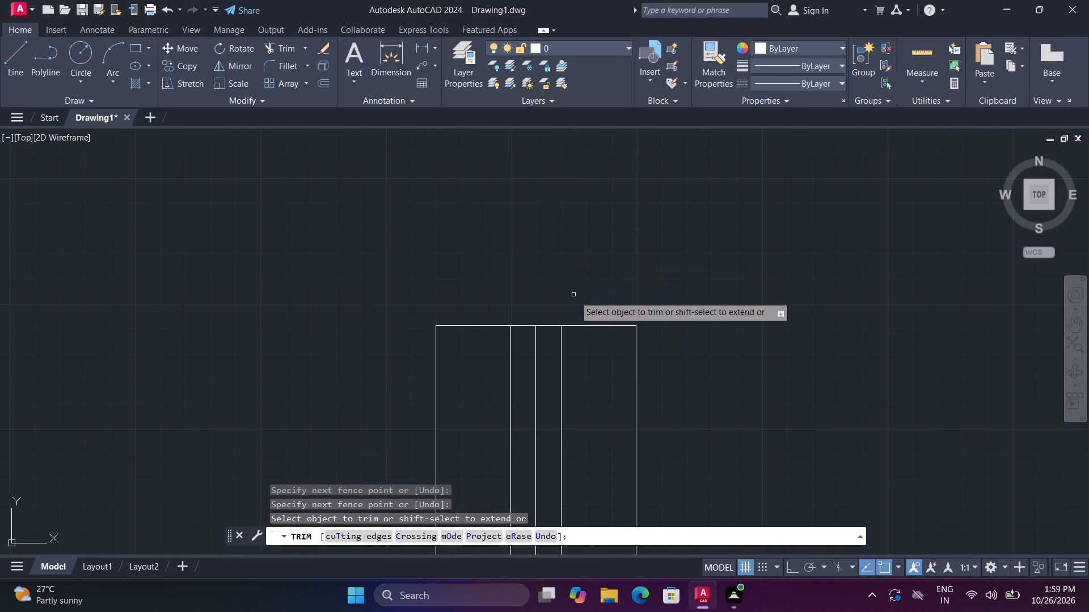
left_click_drag(577, 302, 567, 316)
left_click_drag(554, 292, 553, 304)
left_click(547, 331)
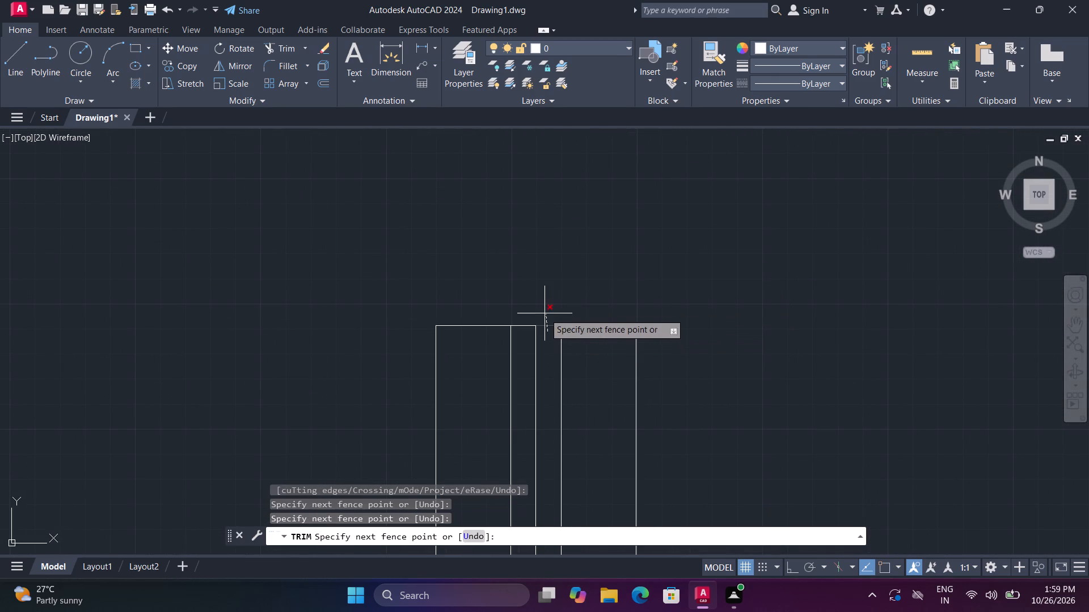
left_click(540, 311)
left_click(517, 345)
left_click(519, 315)
left_click(489, 311)
left_click(493, 341)
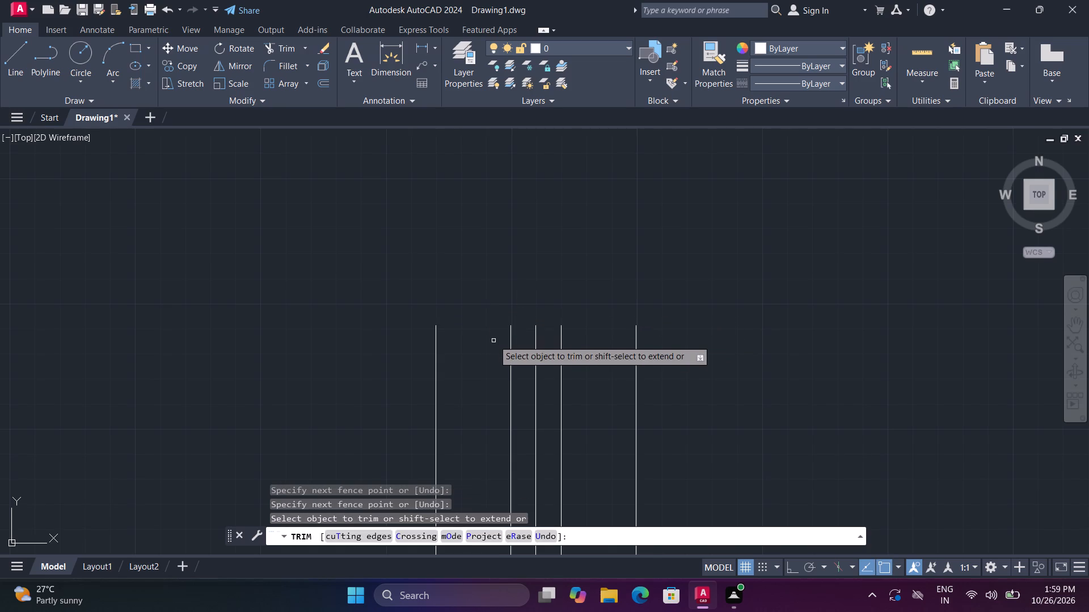
scroll(493, 336, "down", 3)
left_click_drag(451, 361, 621, 367, "shift")
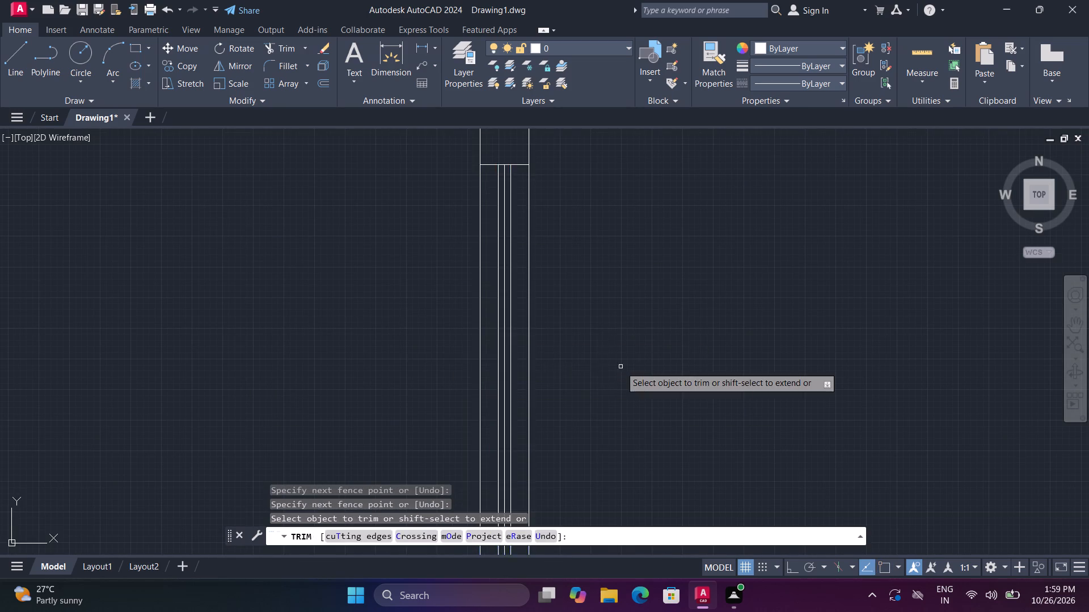
Trim away the lower-right partition window's surplus upper end line and the inner lines running above its remaining end line.
scroll(621, 367, "down", 4)
middle_click_drag(634, 386, 601, 244)
scroll(489, 360, "up", 4)
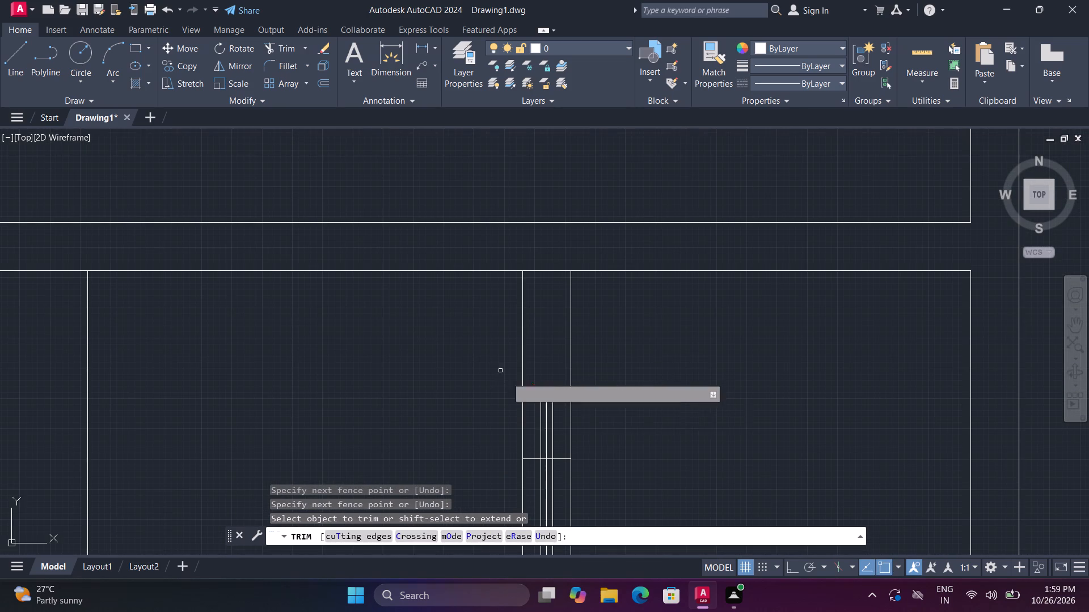
left_click_drag(533, 417, 552, 379)
scroll(554, 388, "down", 5)
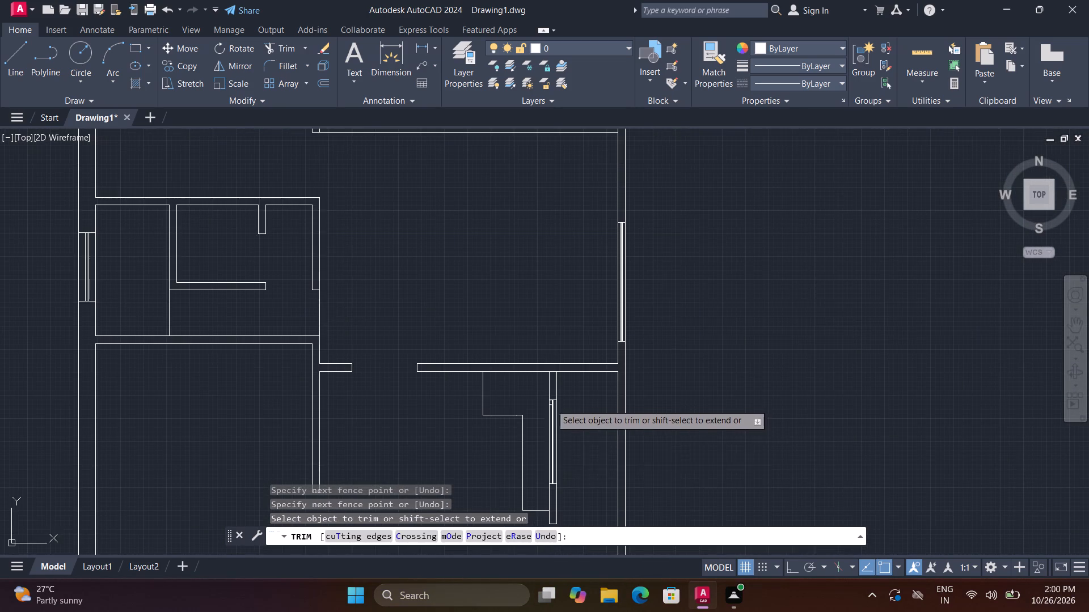
Trim away the surplus left end line and projecting inner lines of the bottom outer wall's right-hand window, and end the trimming.
middle_click_drag(551, 428, 572, 230)
middle_click_drag(579, 235, 598, 246)
middle_click(598, 246)
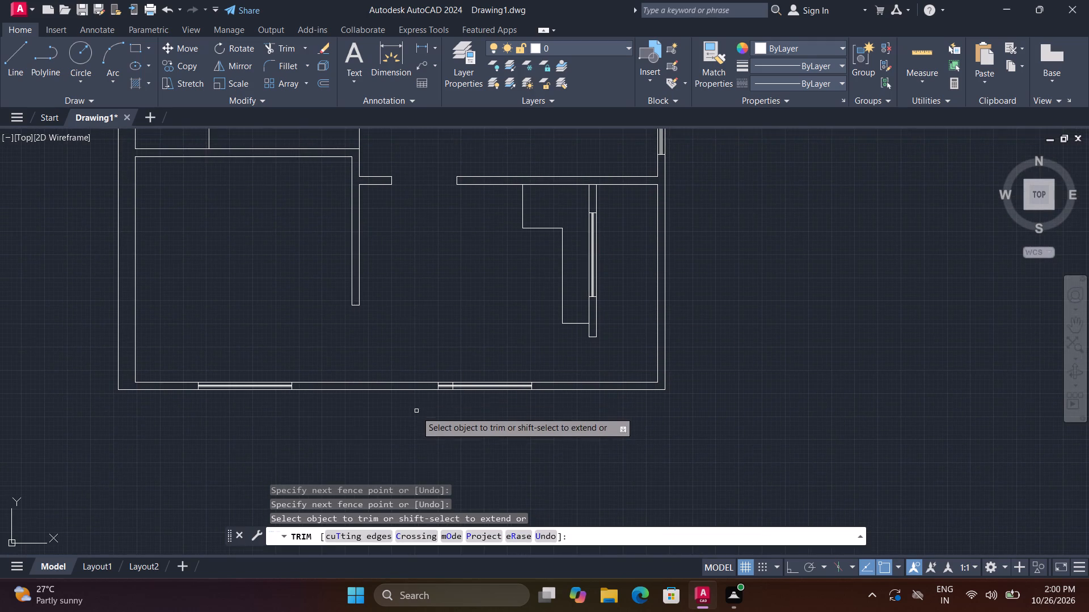
scroll(416, 411, "up", 5)
left_click_drag(645, 206, 600, 158)
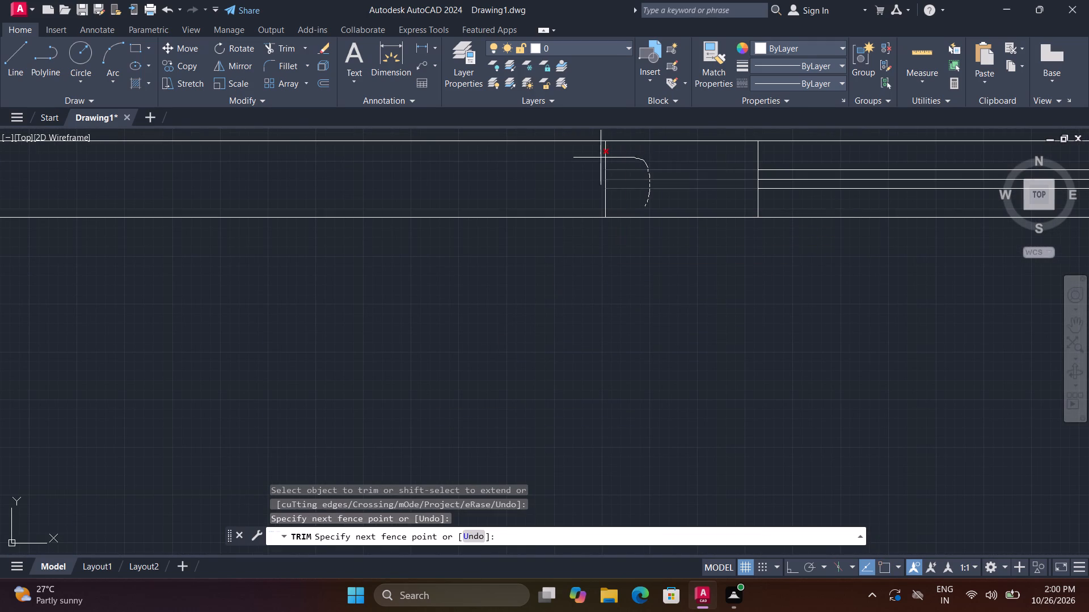
left_click_drag(600, 158, 598, 156)
scroll(619, 204, "down", 4)
scroll(500, 309, "down", 2)
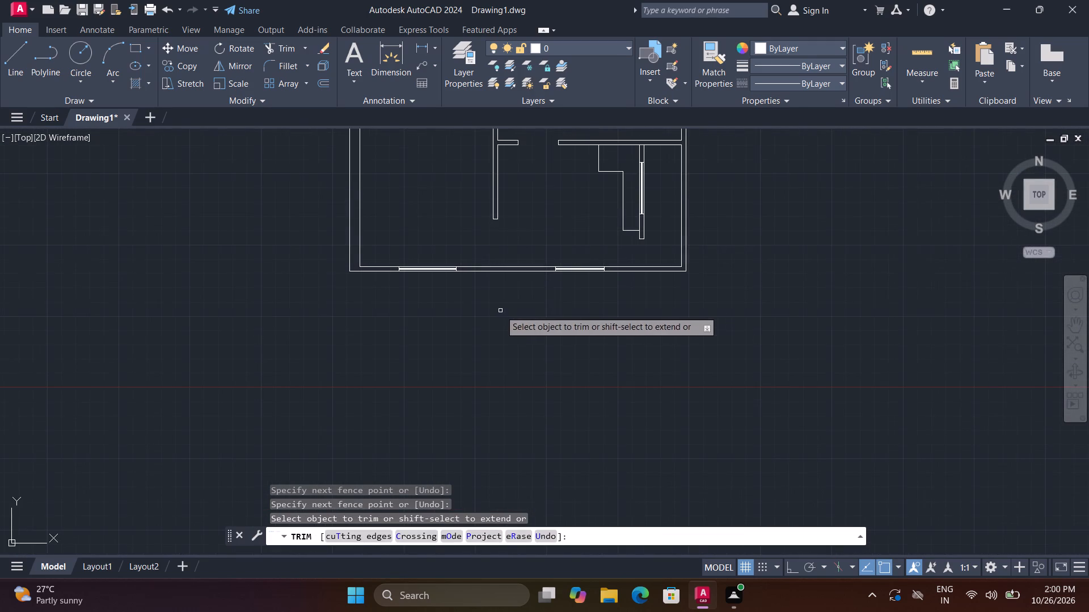
middle_click_drag(740, 235, 710, 327)
scroll(695, 322, "down", 1)
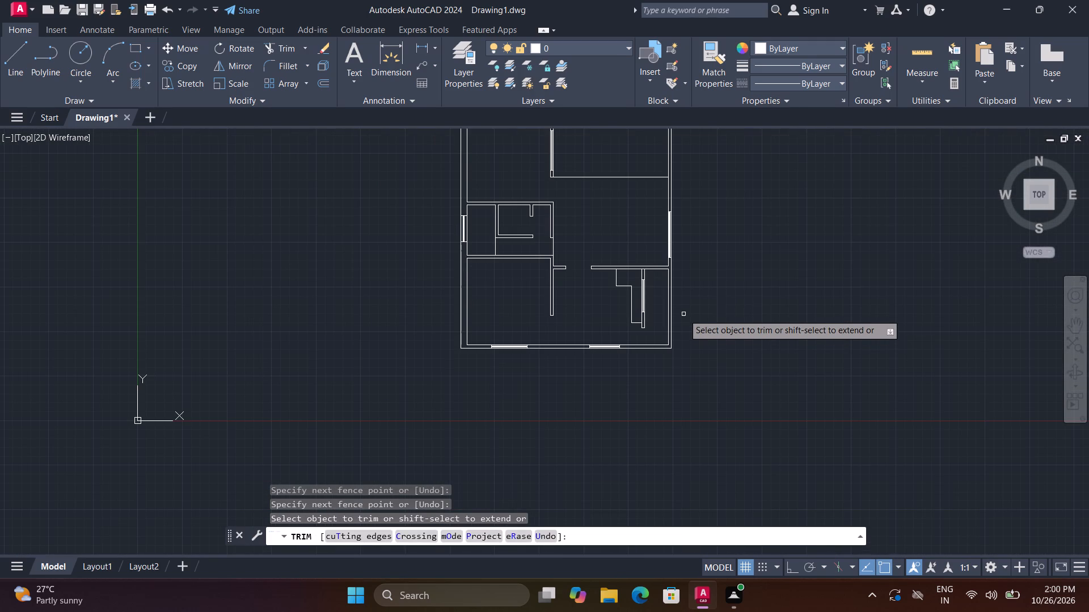
key("Escape")
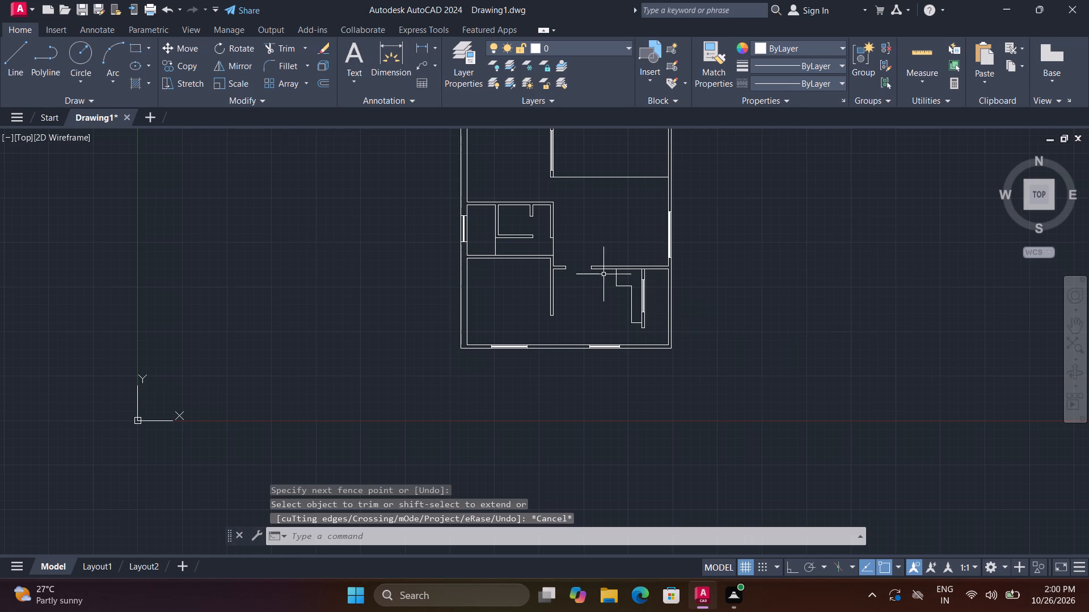
Stretch the right corner of the stepped outline beside the lower-right partition upward by about 6", together with its long vertical line.
scroll(603, 274, "up", 3)
left_click(694, 311)
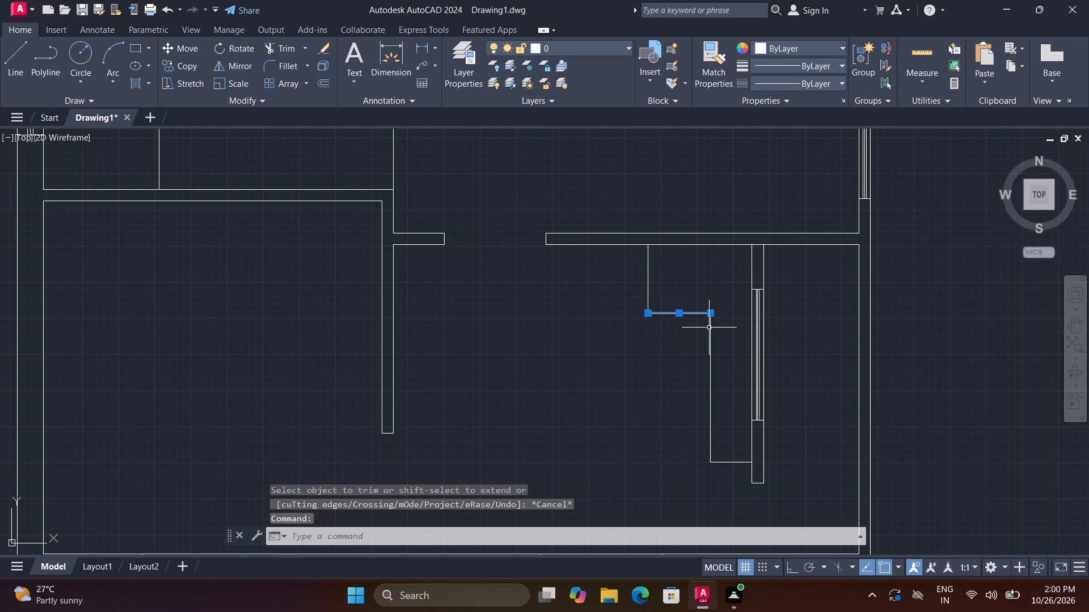
left_click(709, 328)
left_click(710, 313)
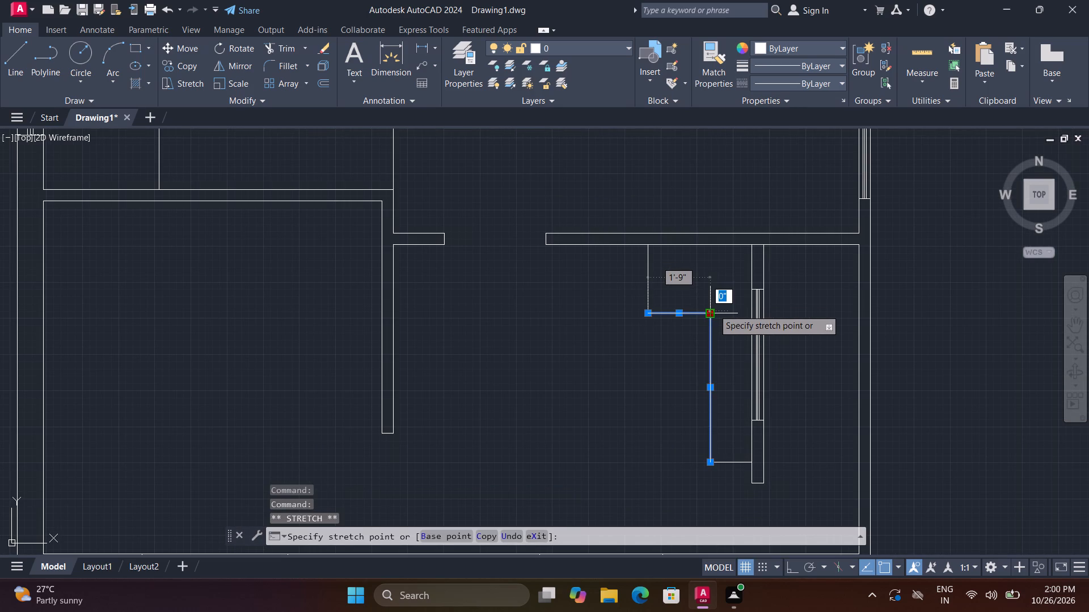
left_click(711, 311)
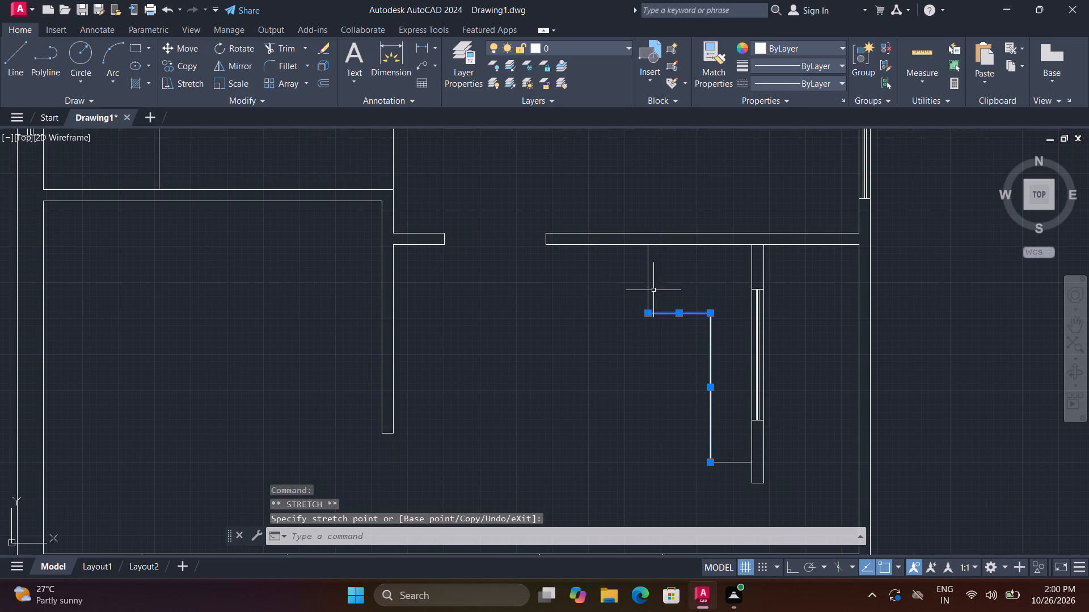
left_click(645, 280)
double_click(648, 280)
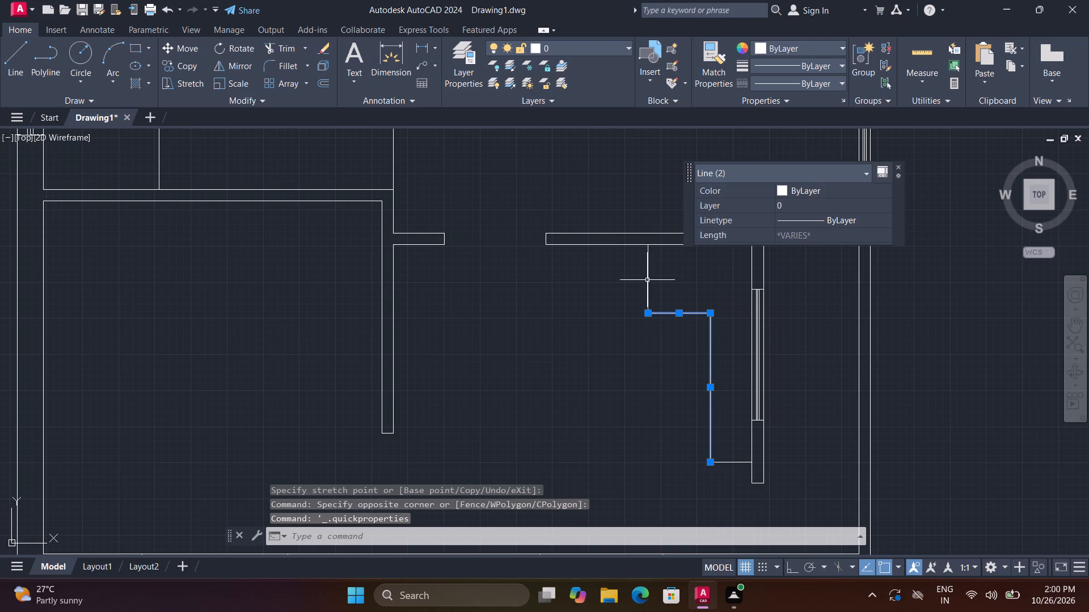
left_click(647, 279)
left_click(709, 316)
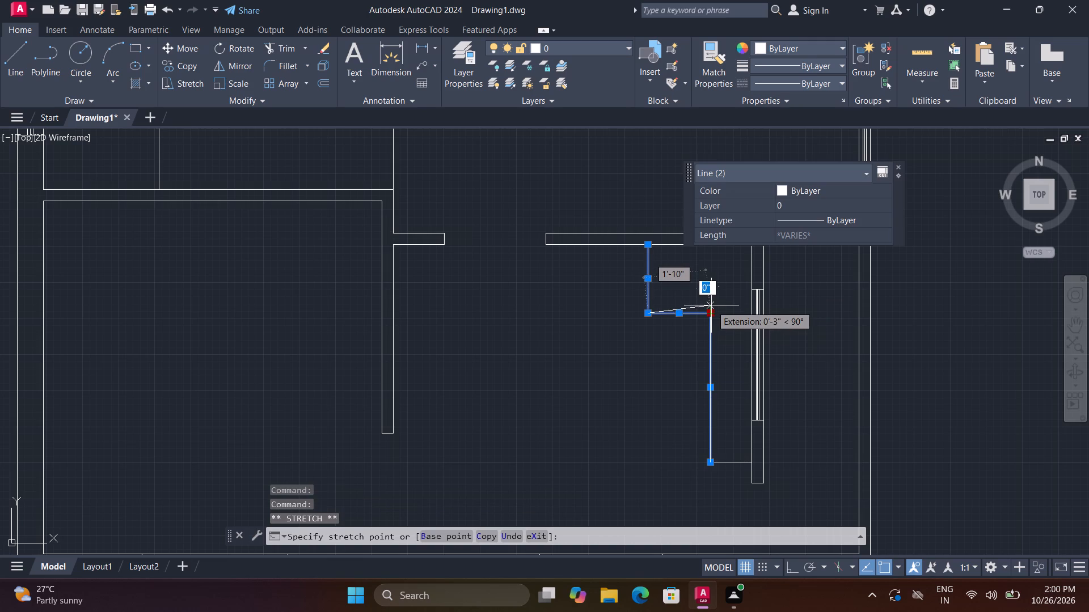
left_click(712, 296)
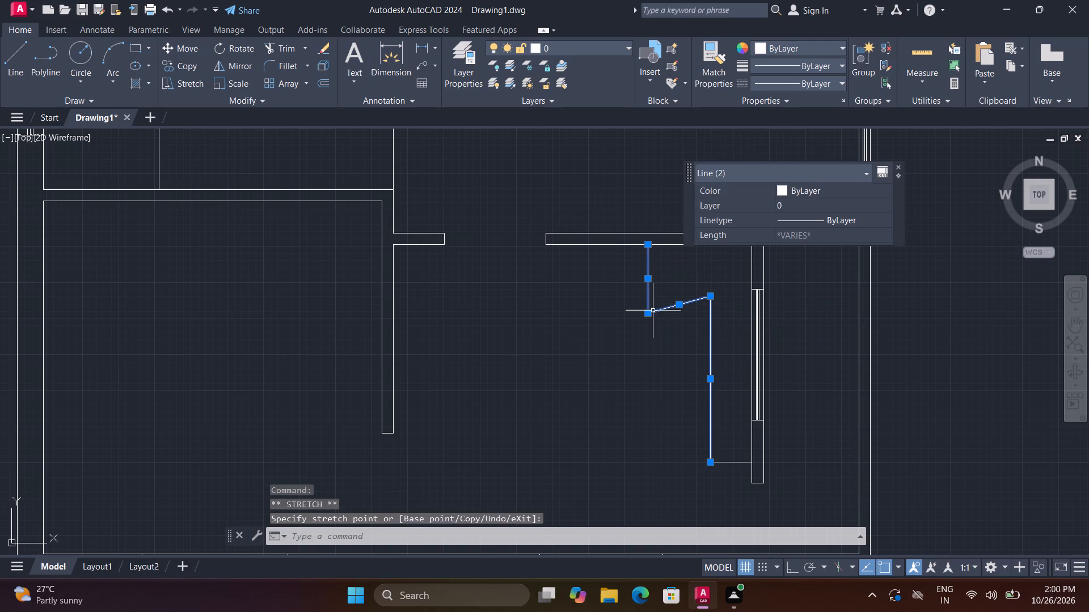
With Ortho on, stretch the left corner of the stepped outline upward until its short edge is horizontal with the raised right corner.
left_click(649, 311)
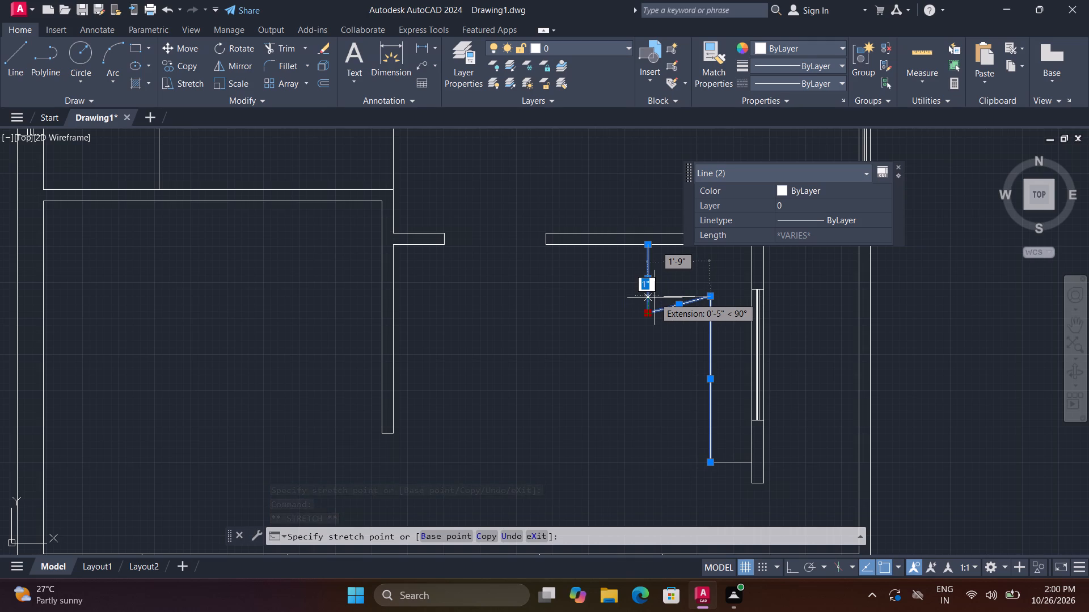
scroll(655, 297, "up", 2)
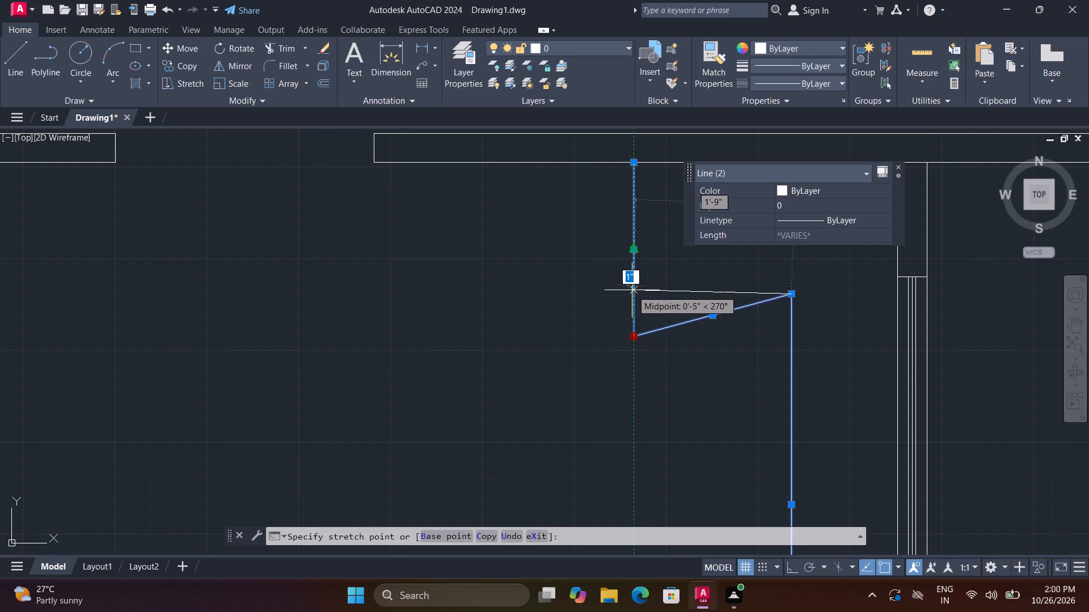
key("F8")
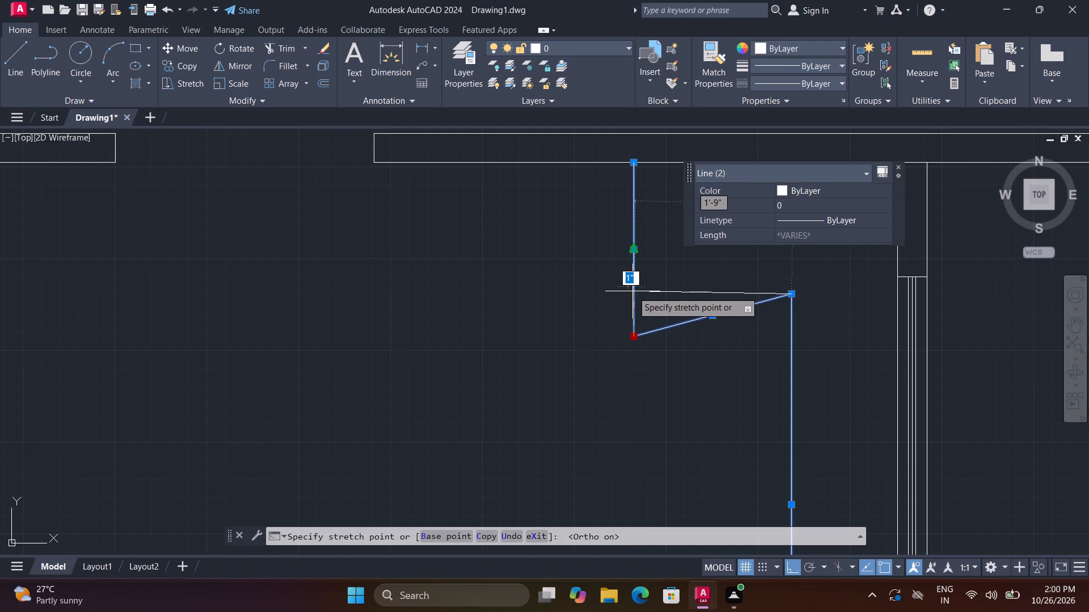
left_click(633, 294)
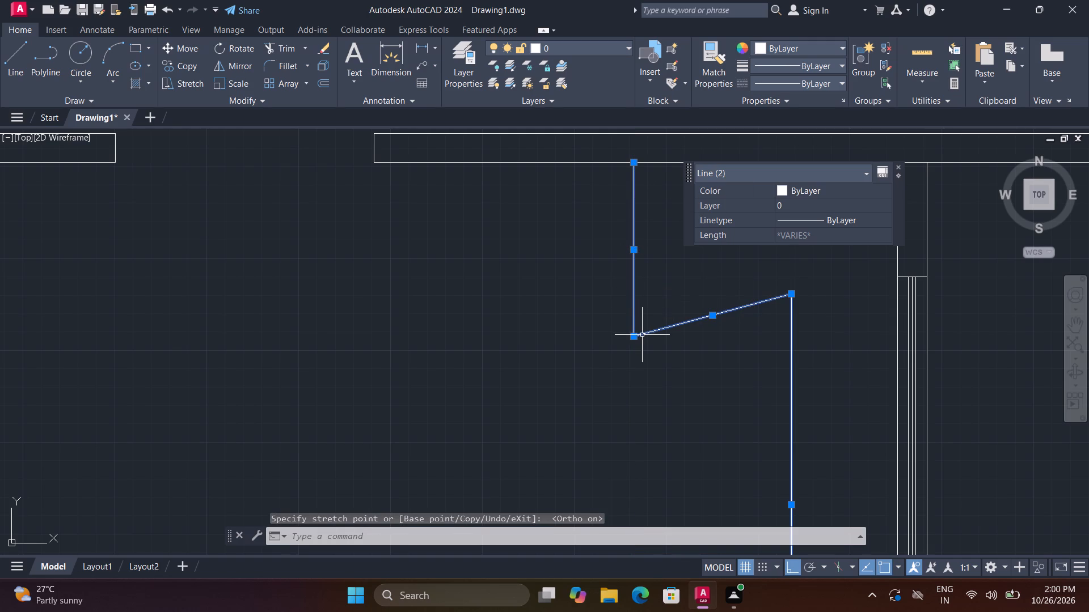
left_click(632, 335)
left_click(635, 292)
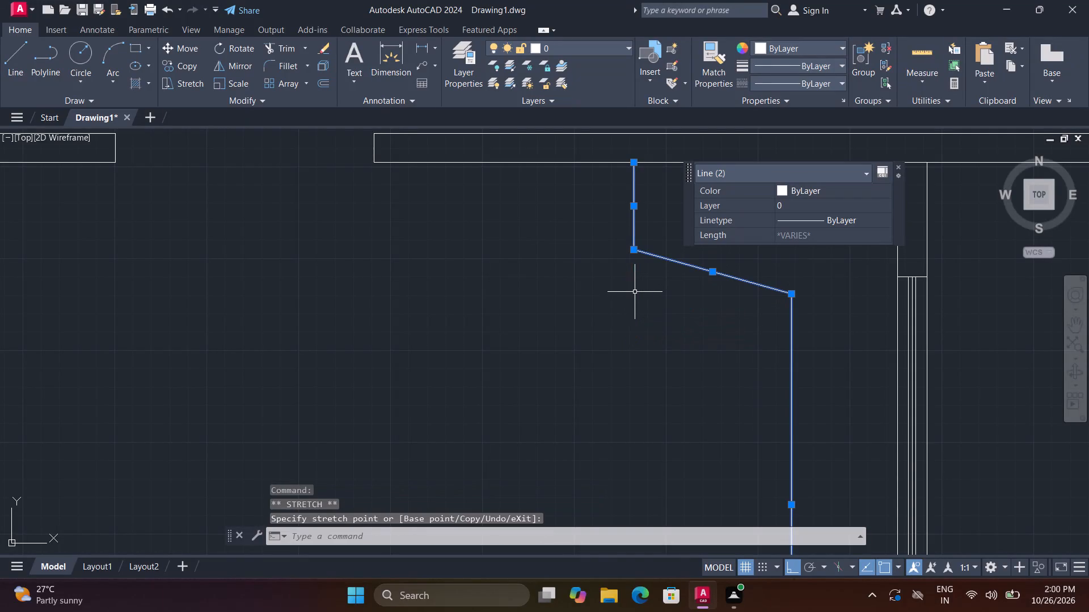
left_click(632, 252)
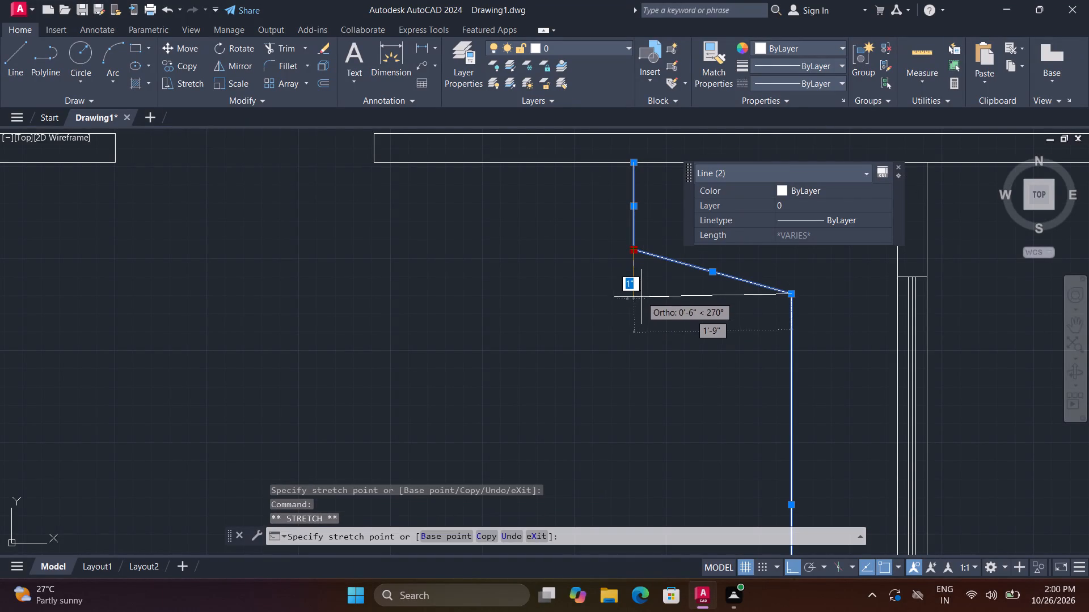
left_click(639, 295)
scroll(657, 353, "down", 2)
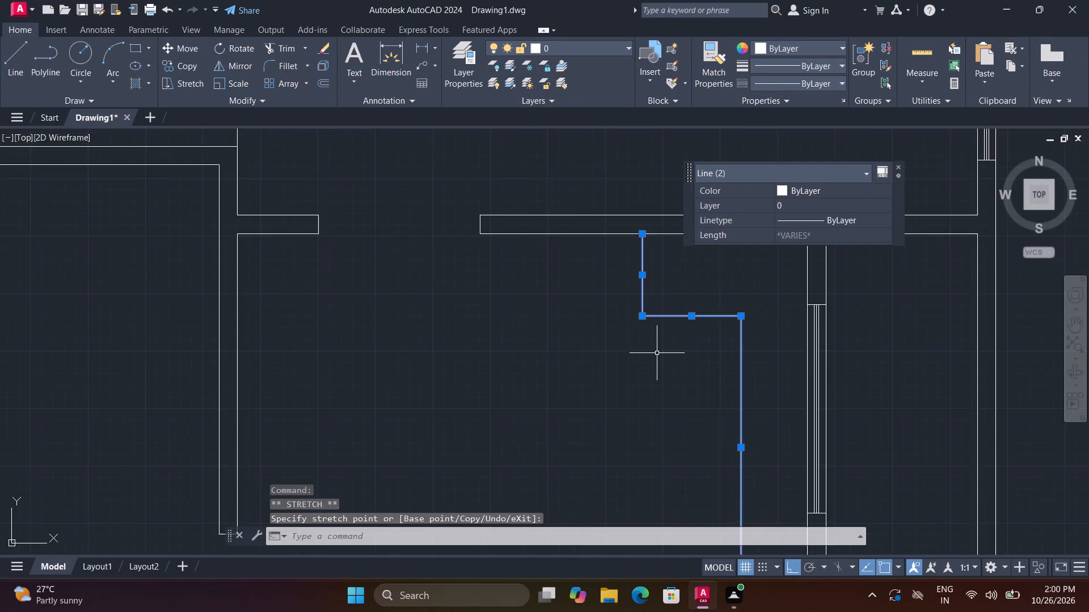
key("Escape")
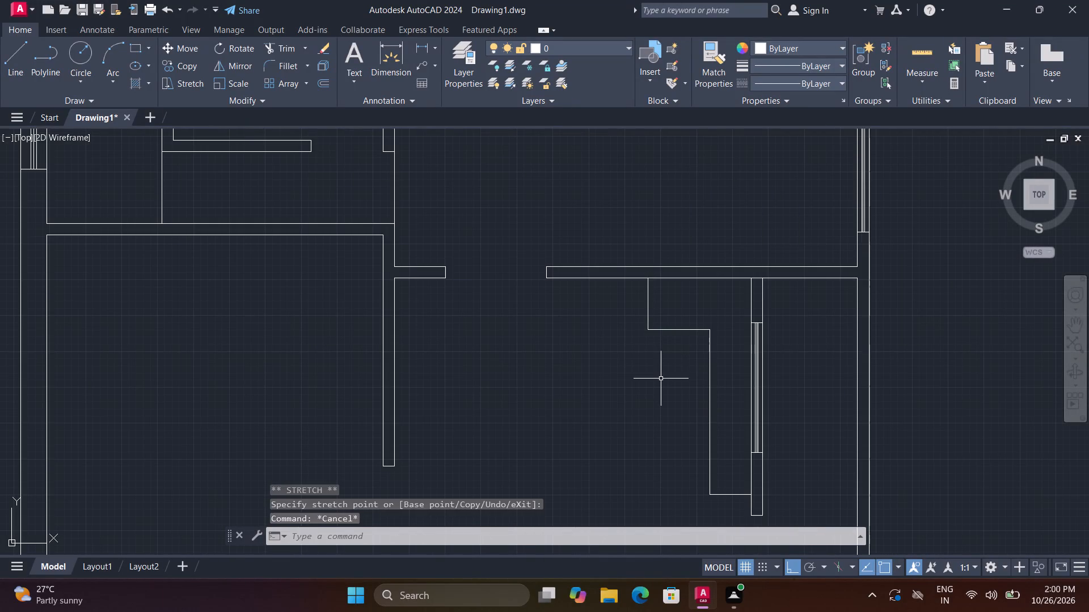
Place the Door - Imperial block from the architectural tool palette beside the left outer wall and close the palettes.
scroll(661, 379, "down", 1)
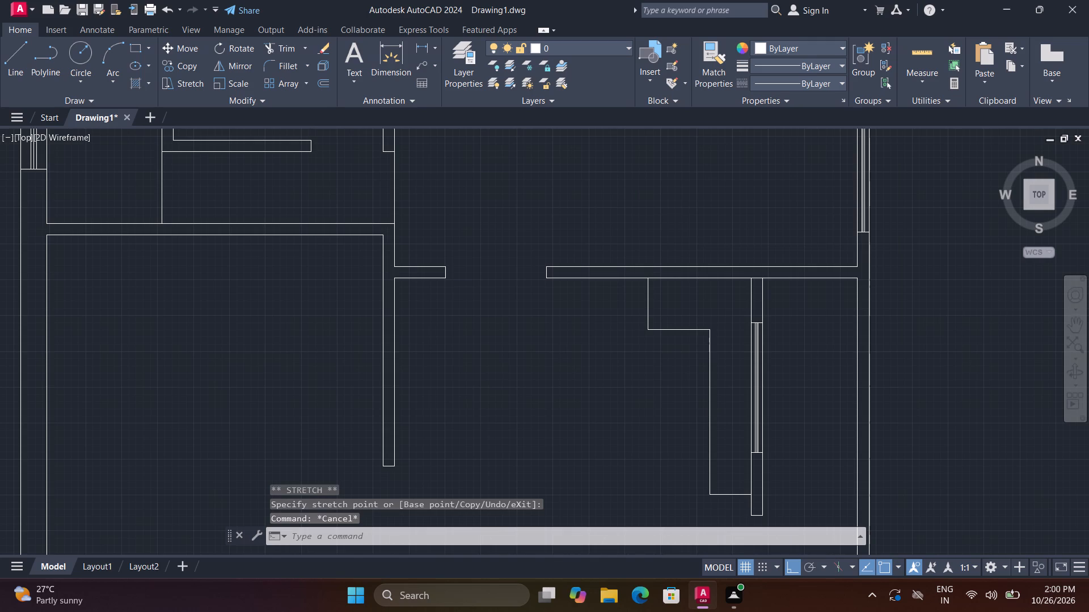
key("ctrl+3")
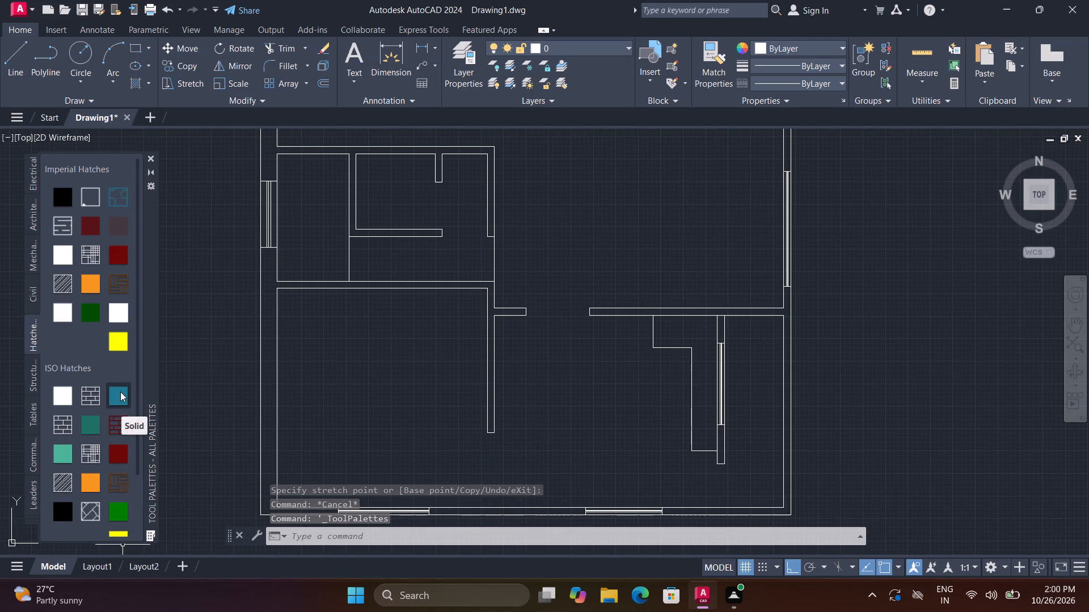
left_click(33, 219)
left_click(93, 205)
left_click(205, 282)
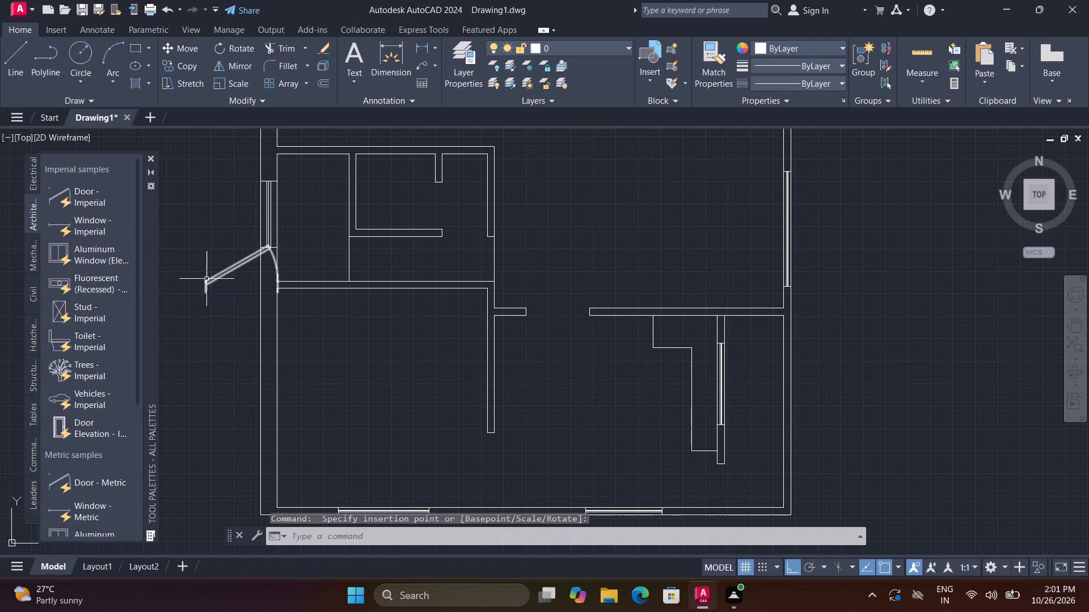
left_click(149, 158)
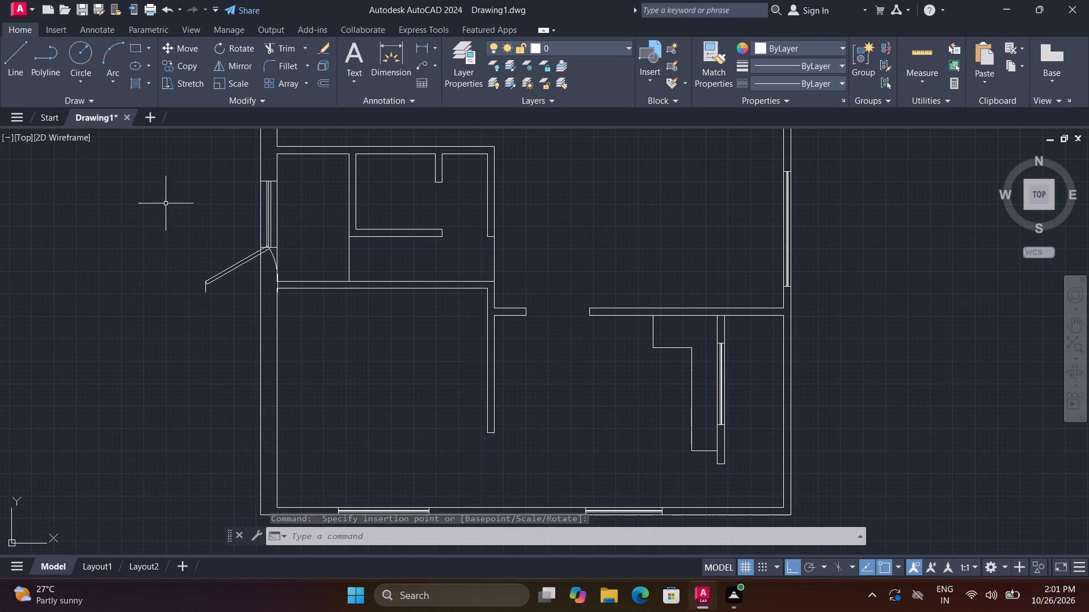
Move the door block horizontally away from the left outer wall into the empty space outside the plan.
left_click(216, 273)
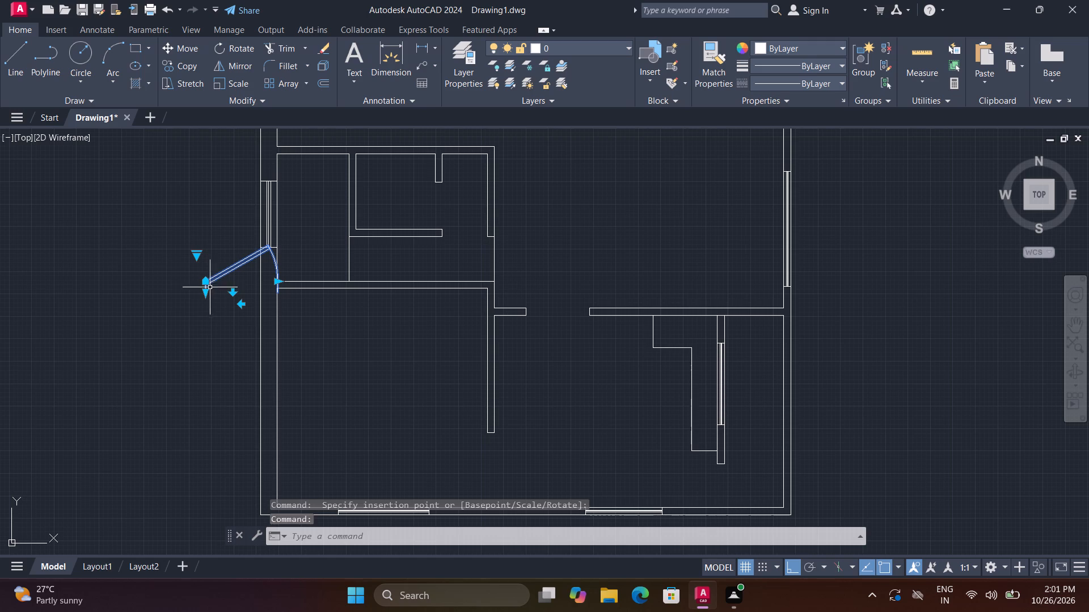
left_click(205, 279)
left_click(137, 322)
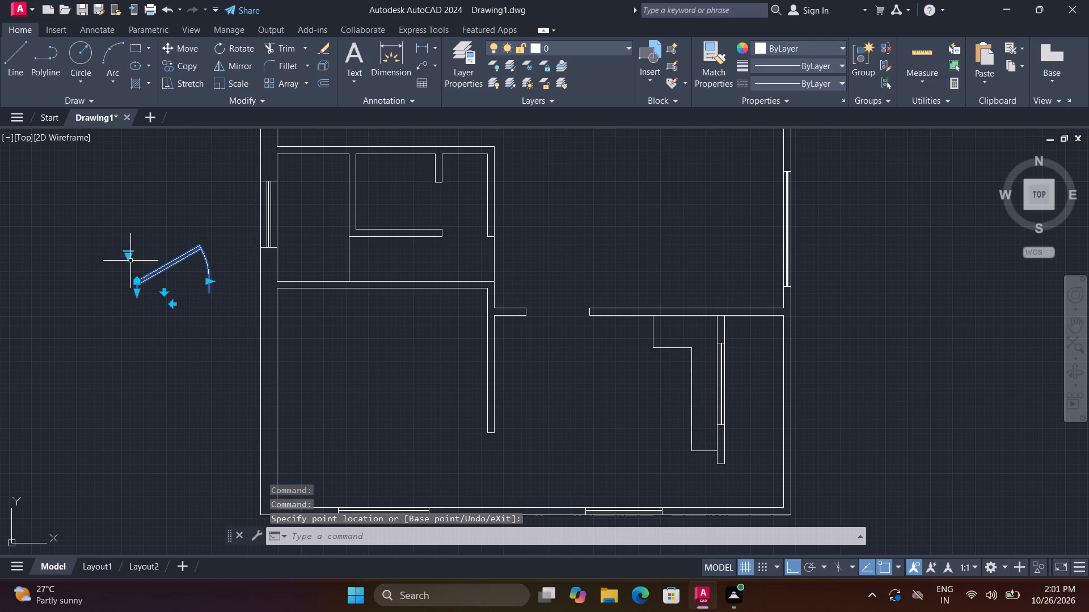
Set the door block's opening angle to fully open, with the leaf perpendicular to the opening.
left_click(125, 256)
left_click(164, 308)
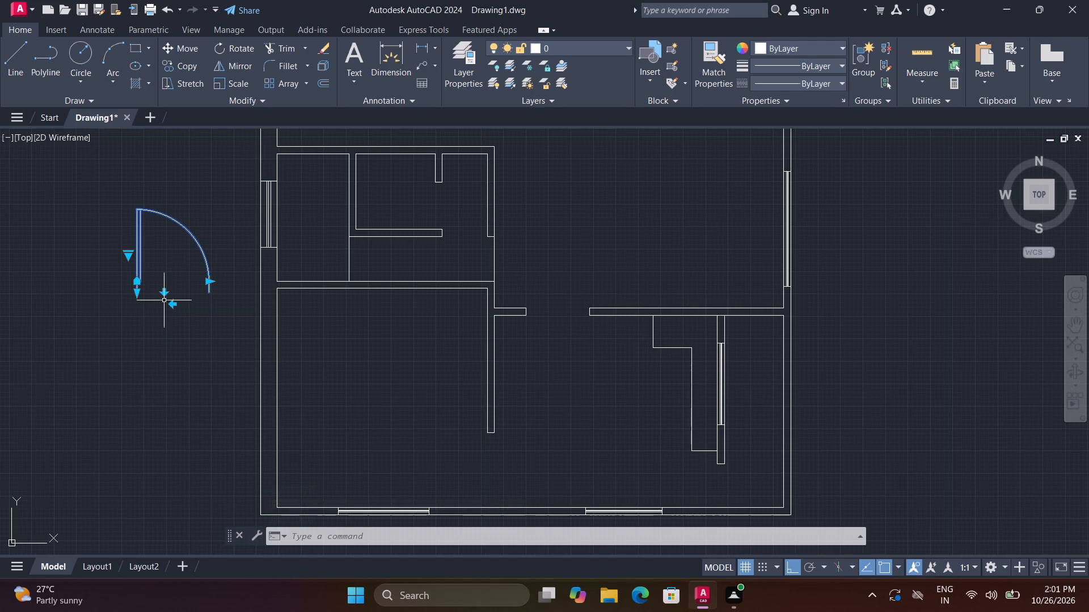
key("r")
key("Escape")
Copy the door block from its lower hinge-side end, placing copies in the lower-left room and below the central doorway, with Ortho off.
type("co")
key("space")
left_click(134, 278)
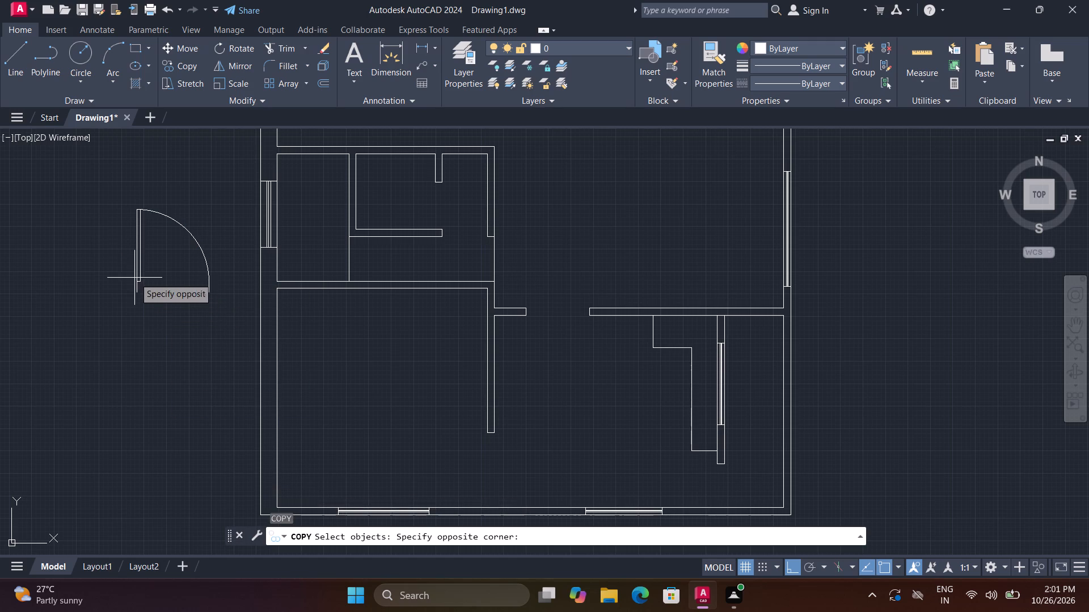
left_click(151, 285)
left_click(140, 280)
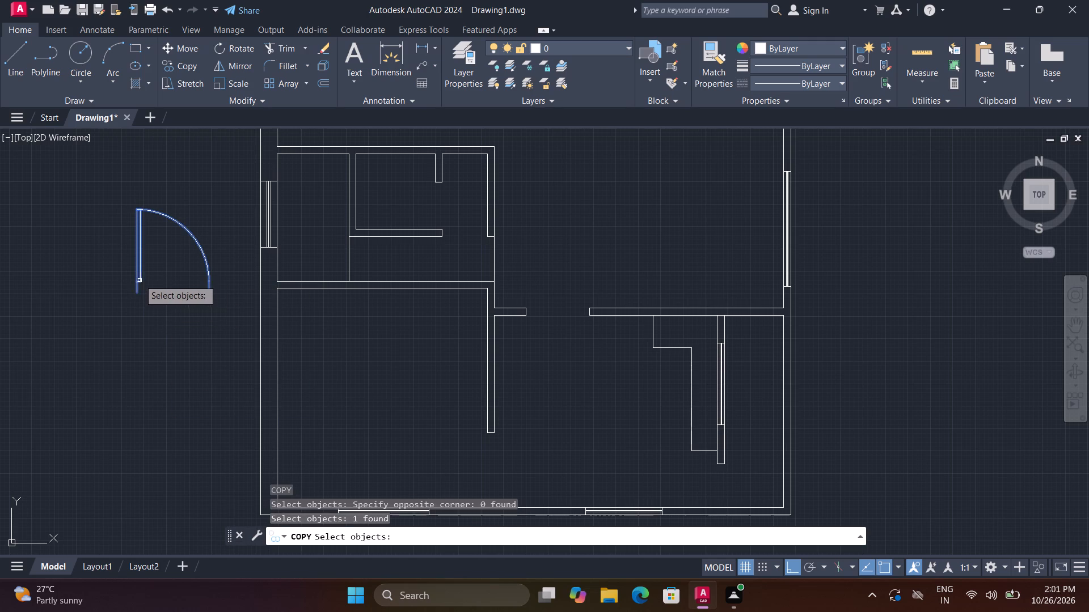
key("space")
left_click(138, 293)
scroll(288, 364, "down", 2)
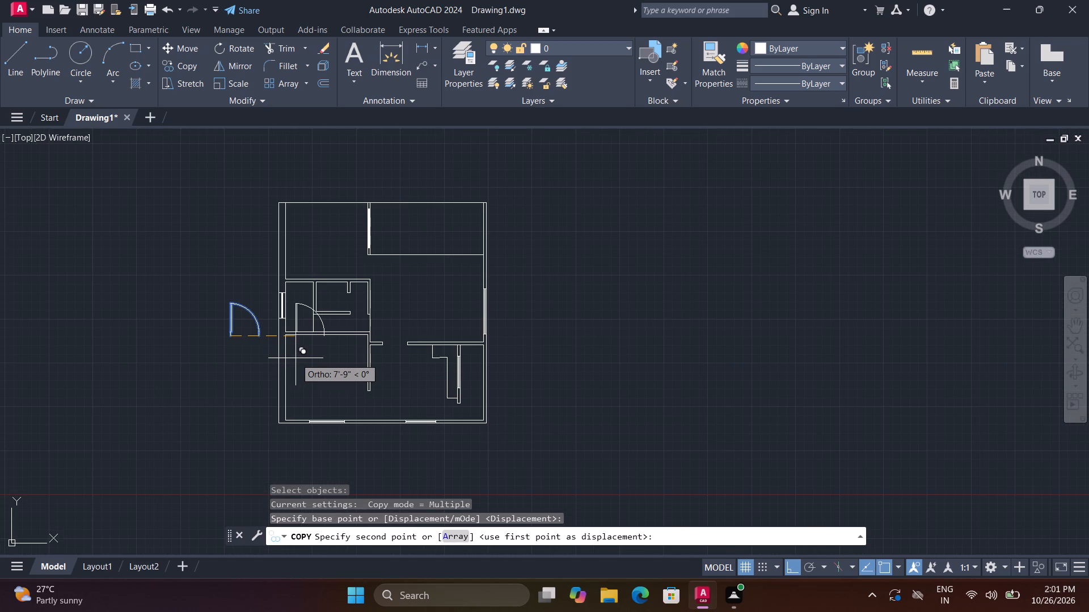
key("F8")
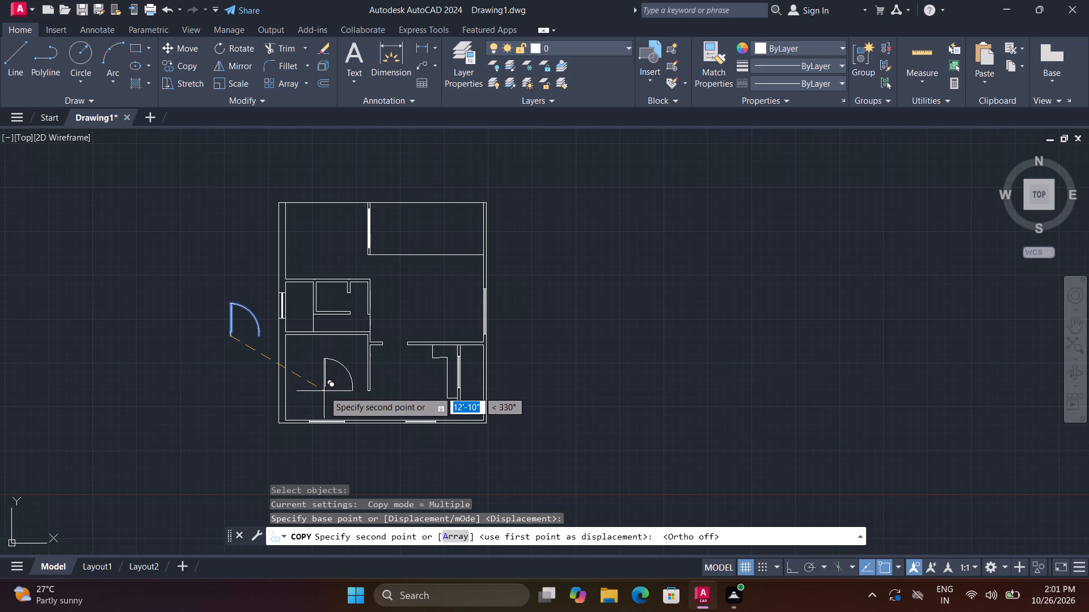
left_click(325, 401)
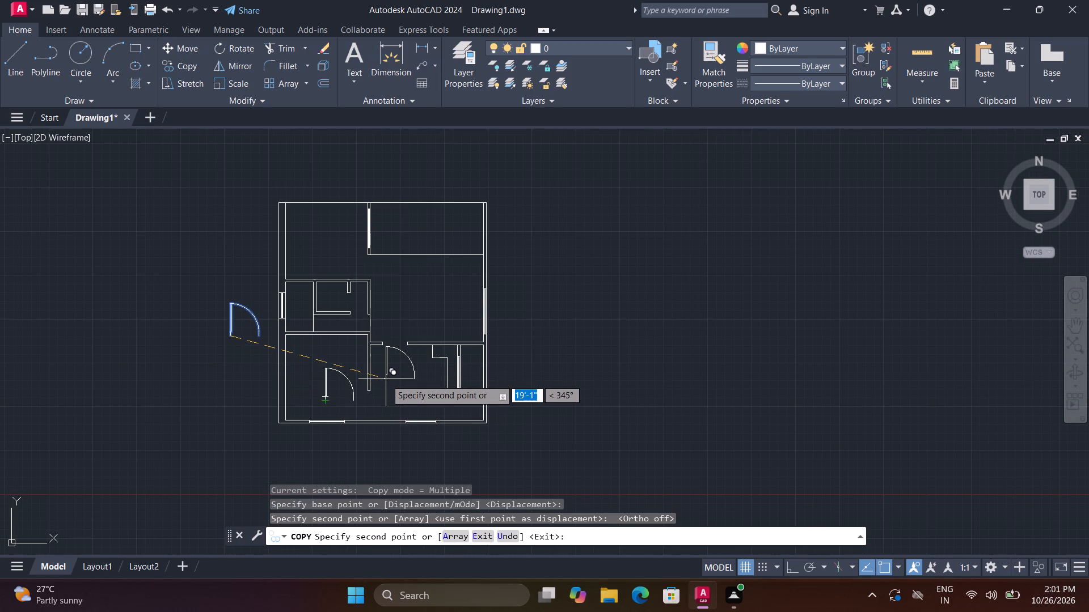
left_click(386, 379)
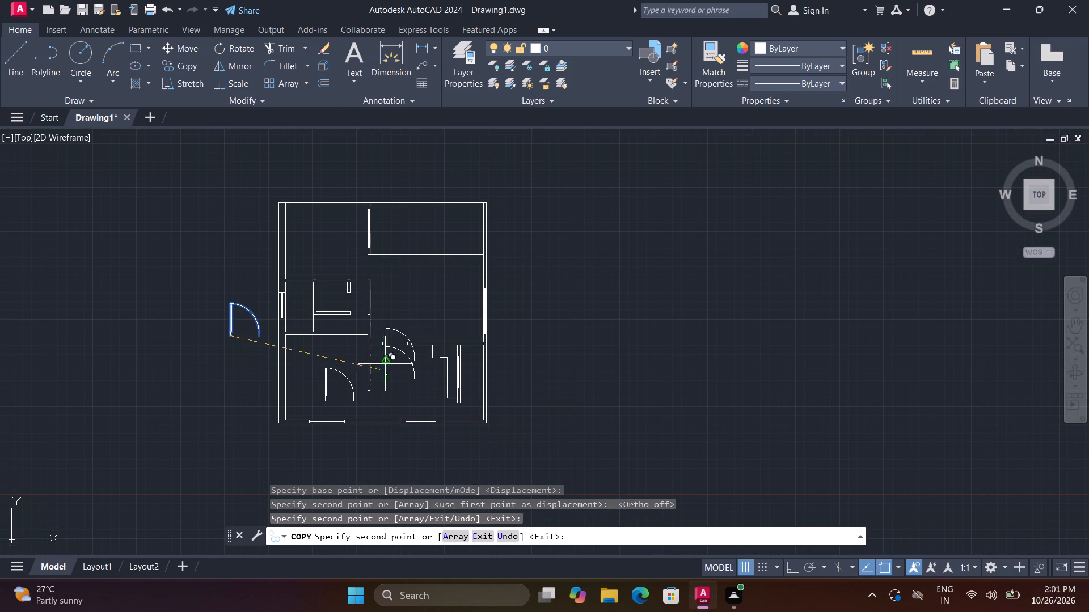
Place four more door copies: in the small inner room, the narrow windowed room, the upper-left room and the large central room.
middle_click_drag(385, 301, 425, 364)
scroll(387, 373, "down", 1)
scroll(366, 363, "up", 2)
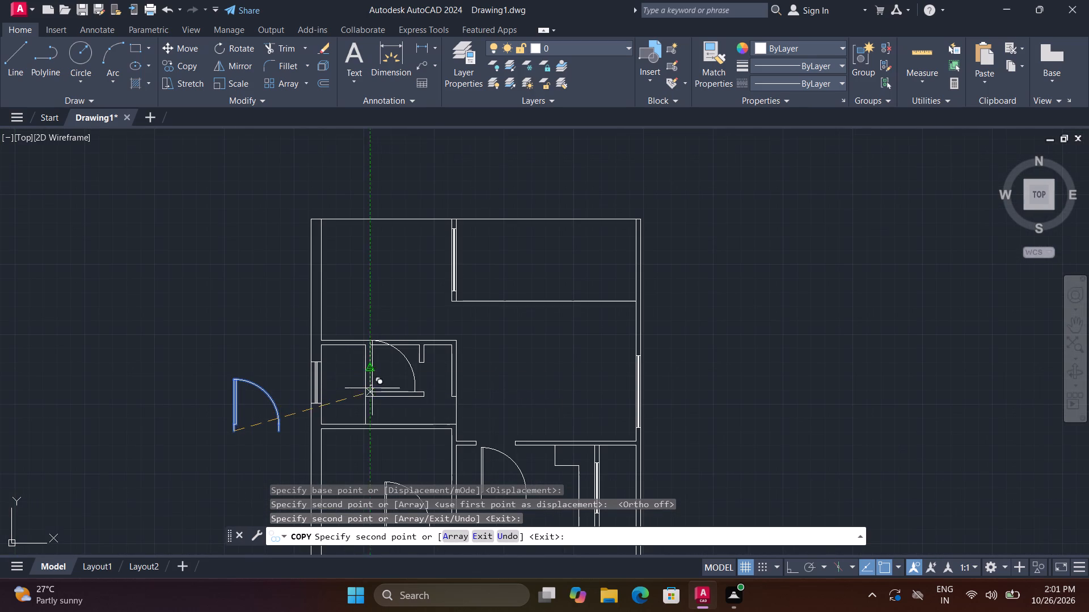
left_click(380, 390)
left_click(341, 408)
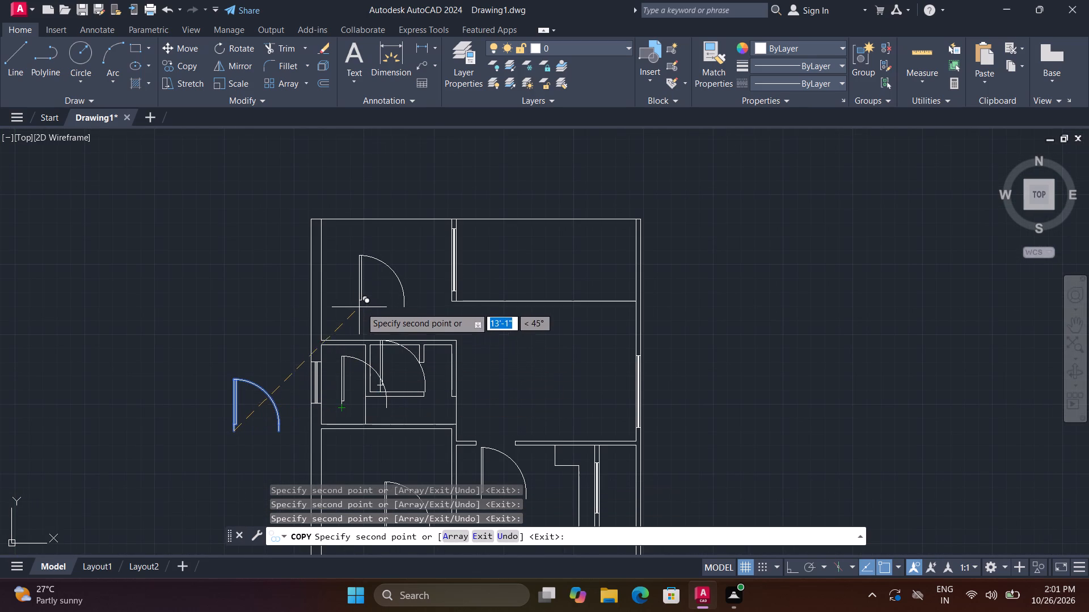
left_click(375, 316)
left_click(583, 355)
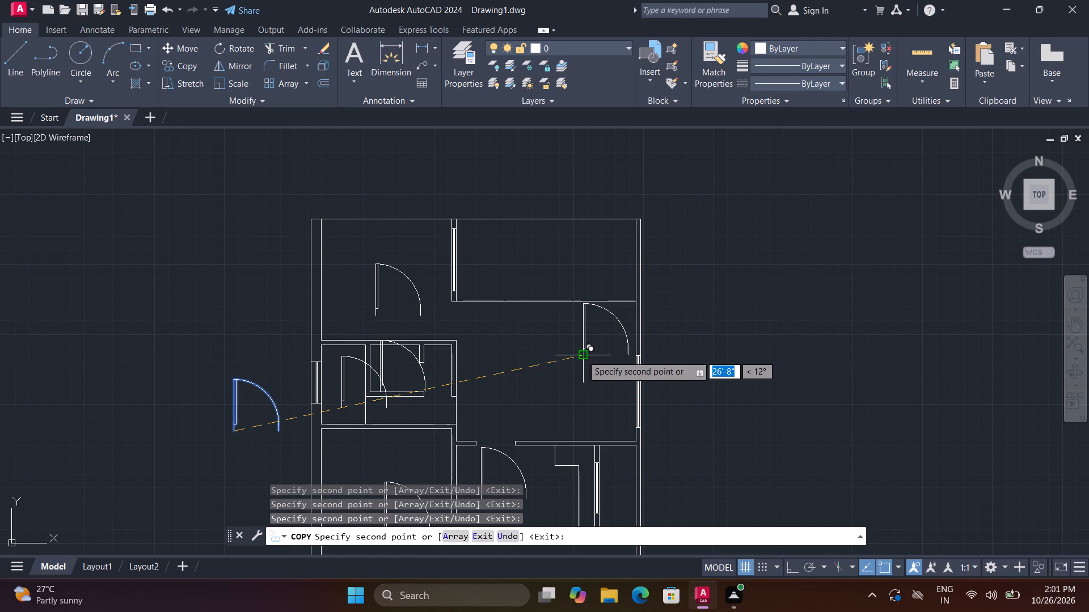
key("Escape")
Rotate the upper-left room's door copy 90° counterclockwise about its hinge-side end, so its leaf lies horizontal.
scroll(410, 309, "up", 2)
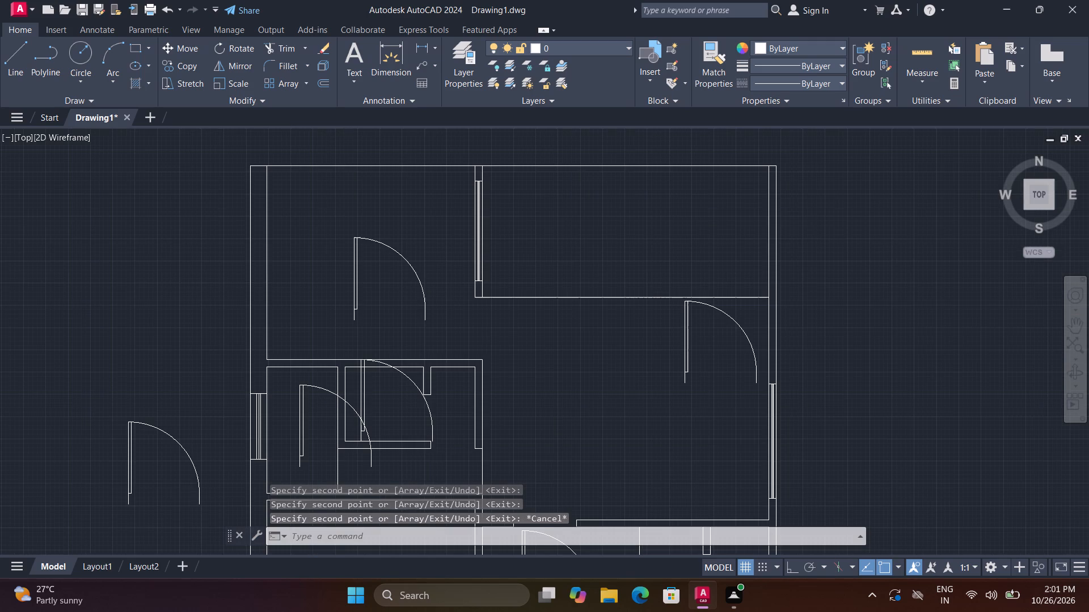
key("r")
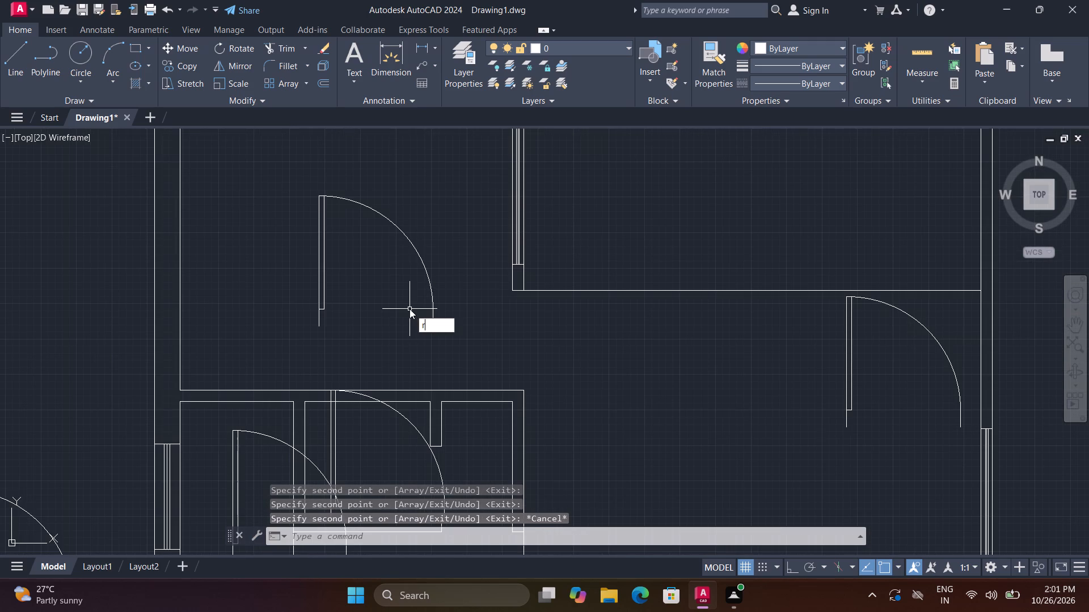
key("0")
key("BackSpace")
type("o")
key("space")
left_click(322, 308)
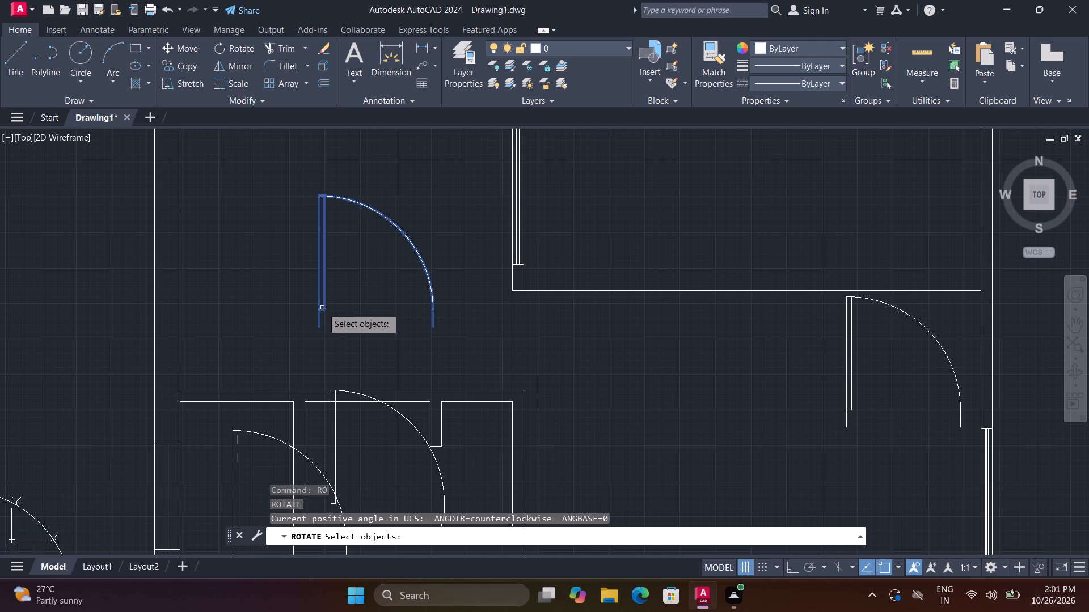
key("space")
left_click(318, 326)
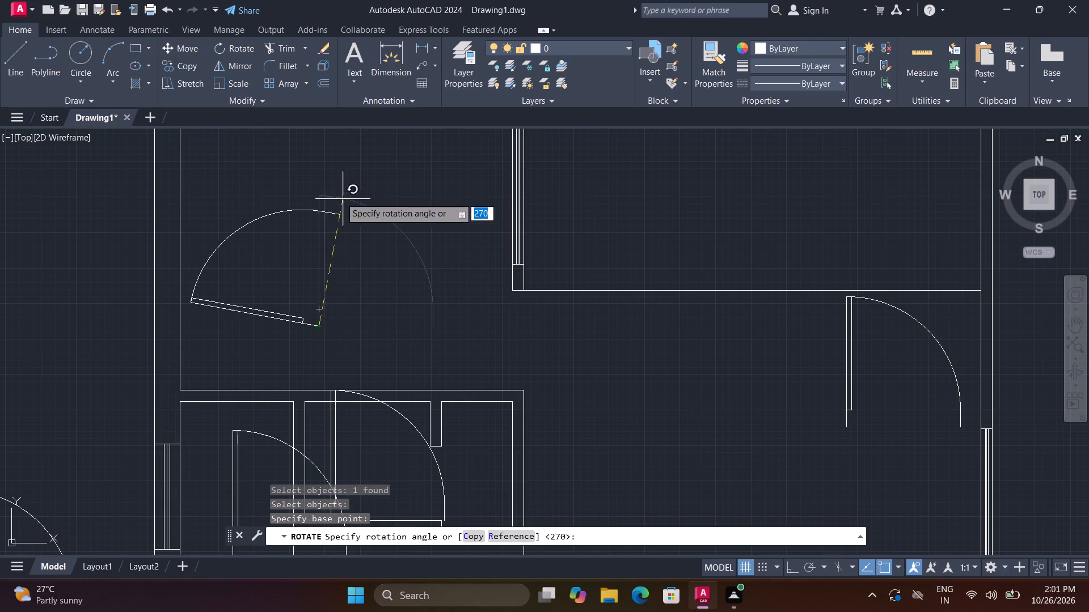
left_click(322, 181)
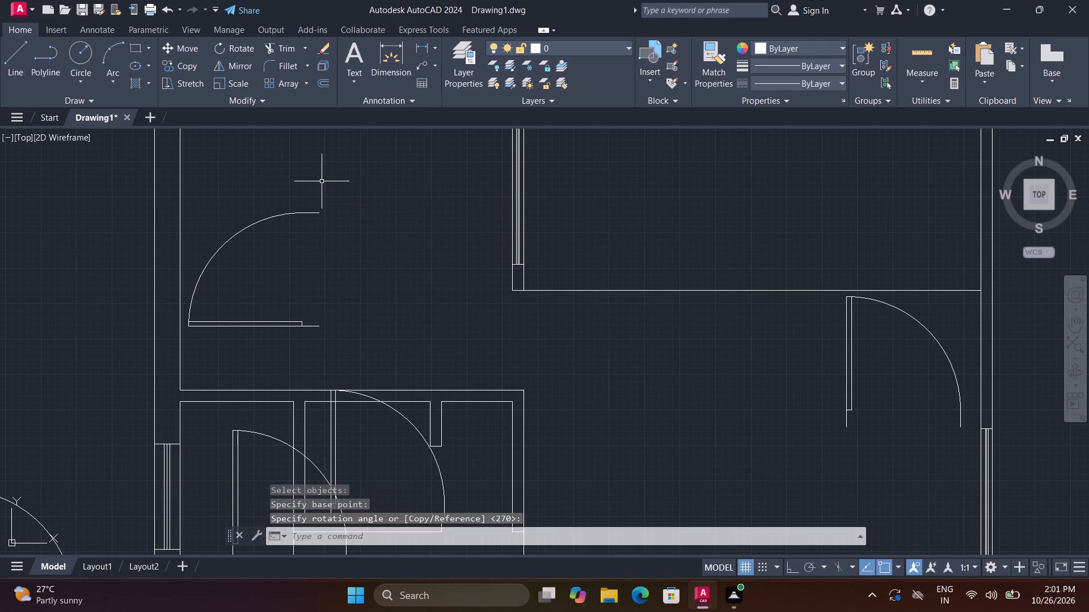
Move the rotated door from its hinge-side end onto the partition corner at the upper-left room's doorway.
key("m")
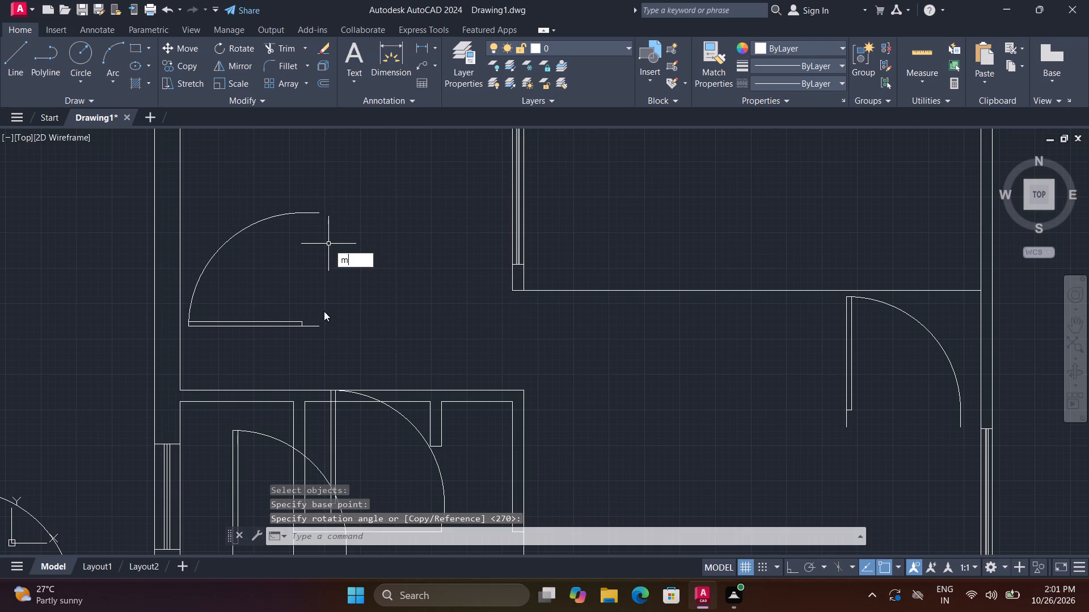
key("space")
left_click(316, 328)
key("space")
left_click(316, 328)
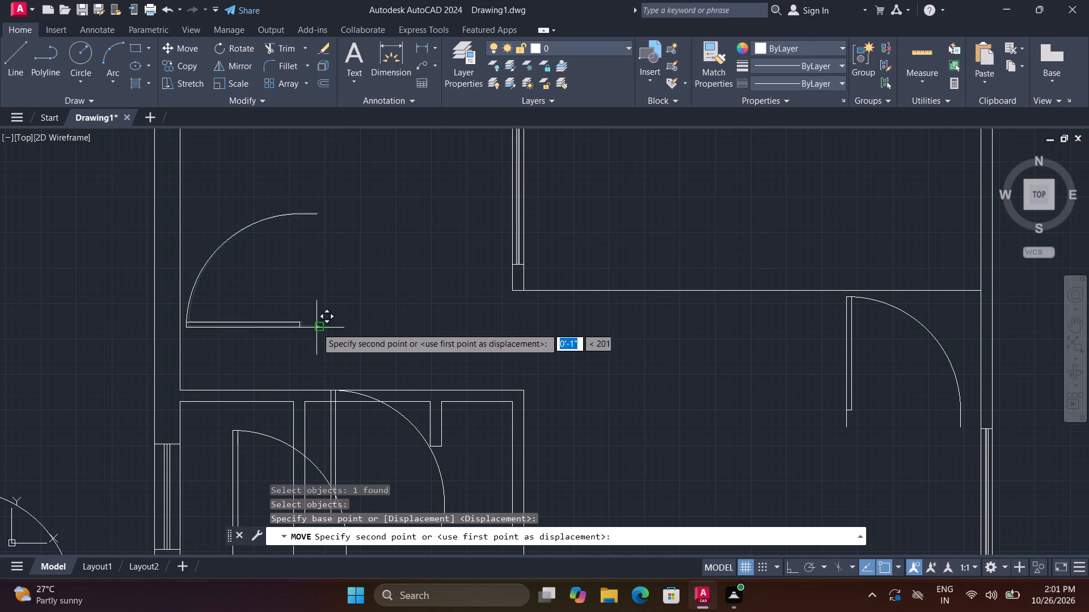
left_click(521, 393)
Scale the upper-left room's door down from the partition corner until its swing end meets the wall end across the opening.
type("sc")
key("space")
left_click(496, 386)
key("space")
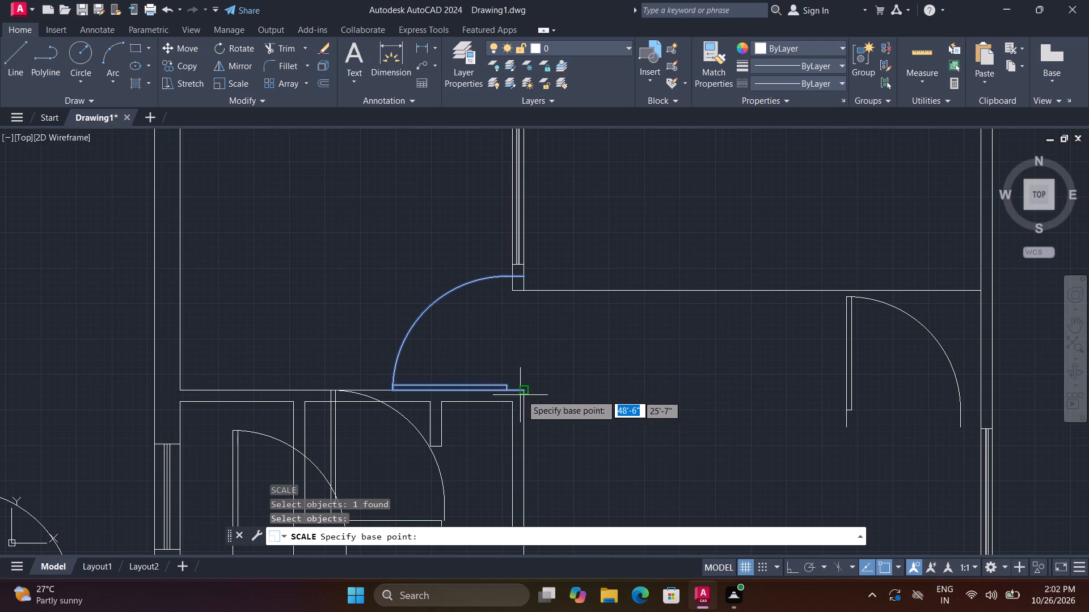
left_click(524, 393)
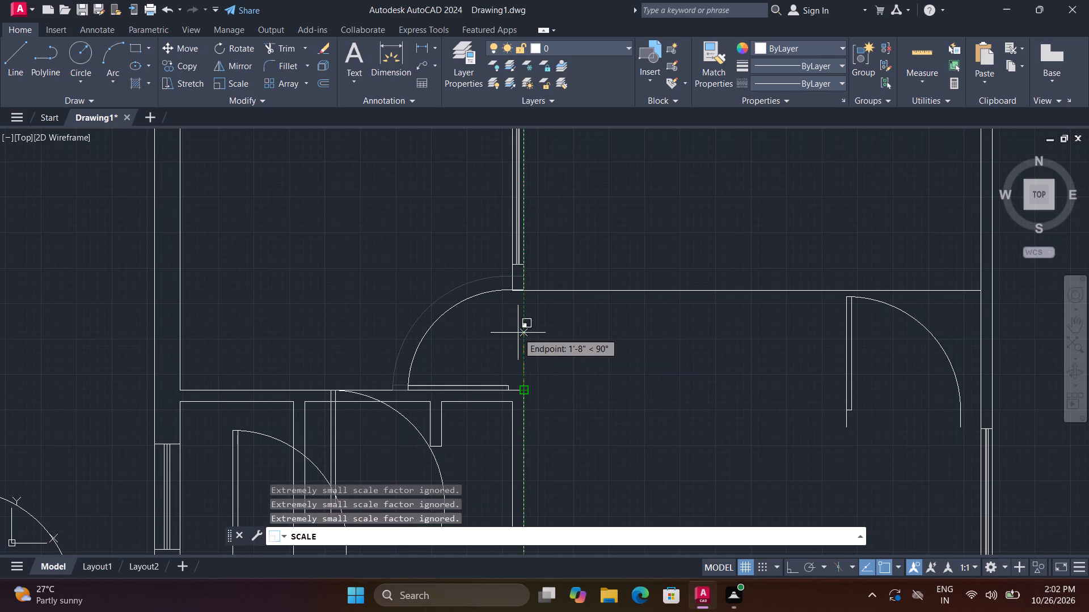
scroll(518, 333, "up", 2)
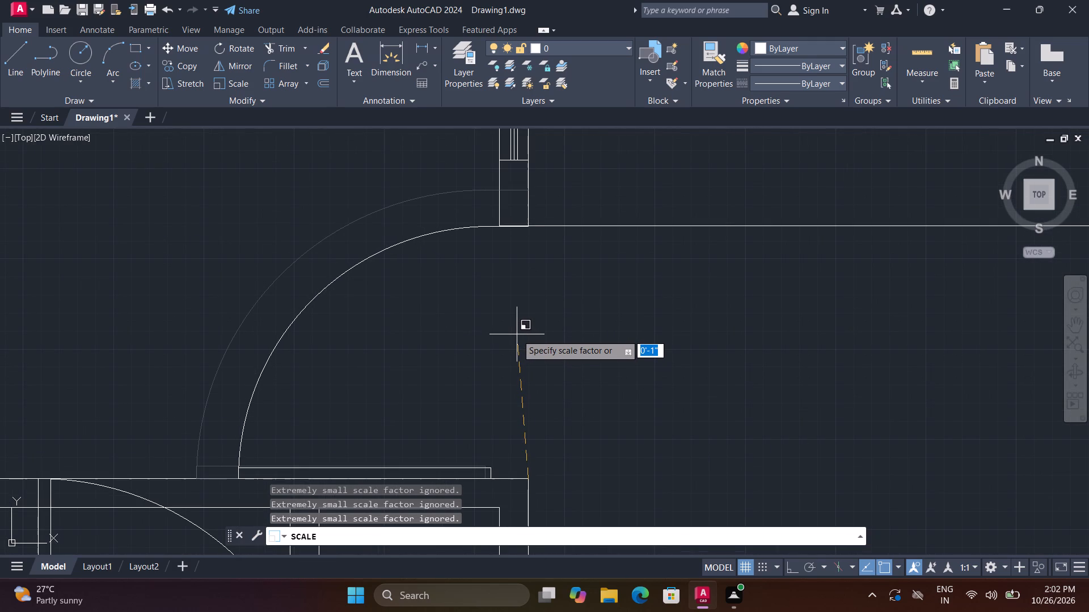
left_click(517, 334)
scroll(518, 334, "down", 4)
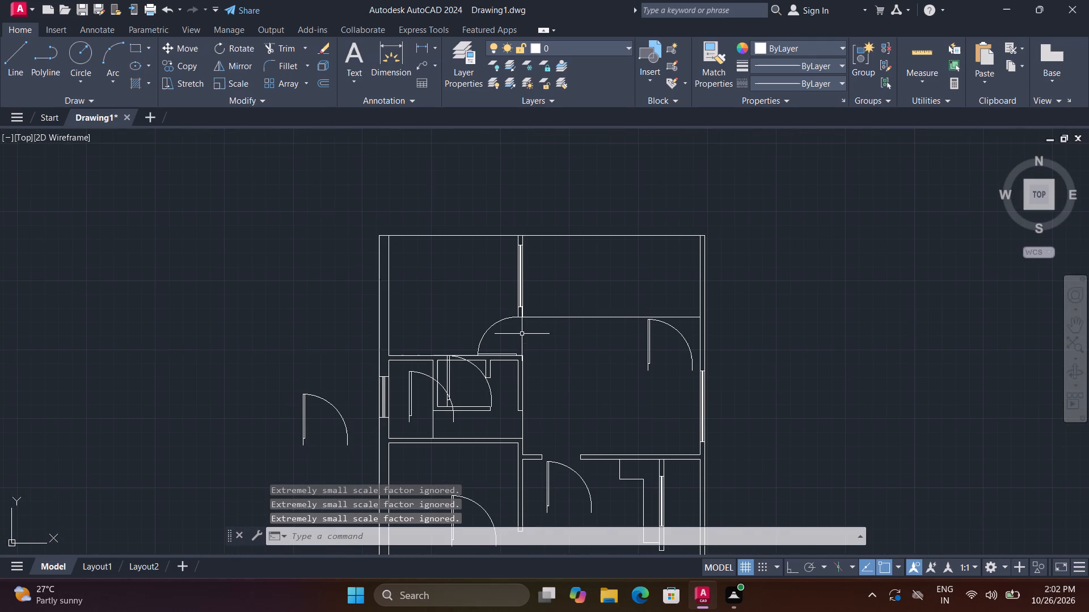
Rotate the door copy in the narrow windowed room 90° counterclockwise about its hinge-side end.
middle_click_drag(567, 397, 541, 300)
scroll(436, 312, "up", 2)
left_click(304, 274)
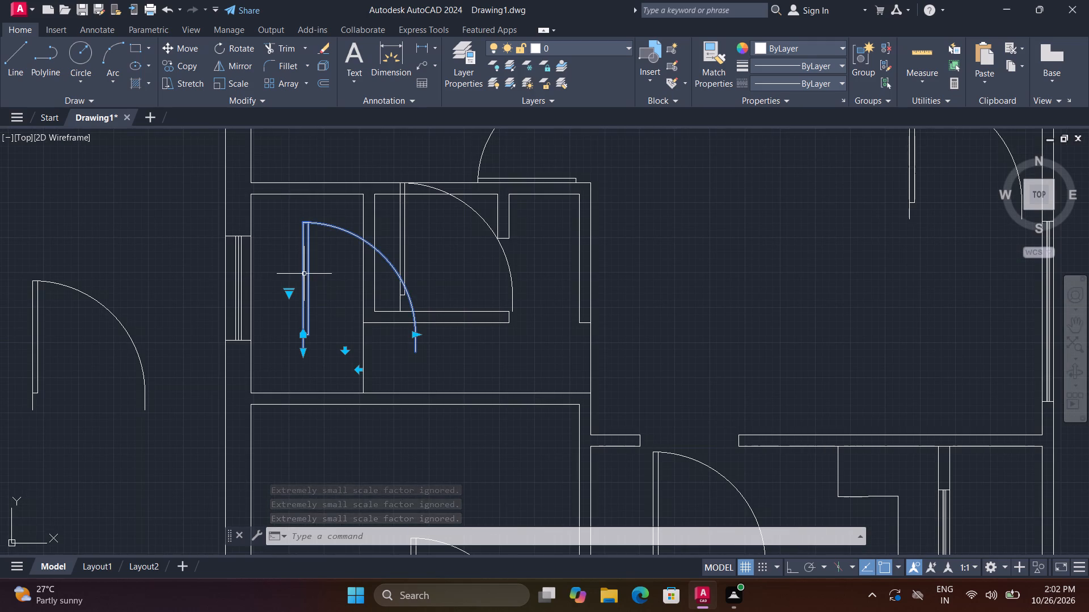
type("ro")
key("space")
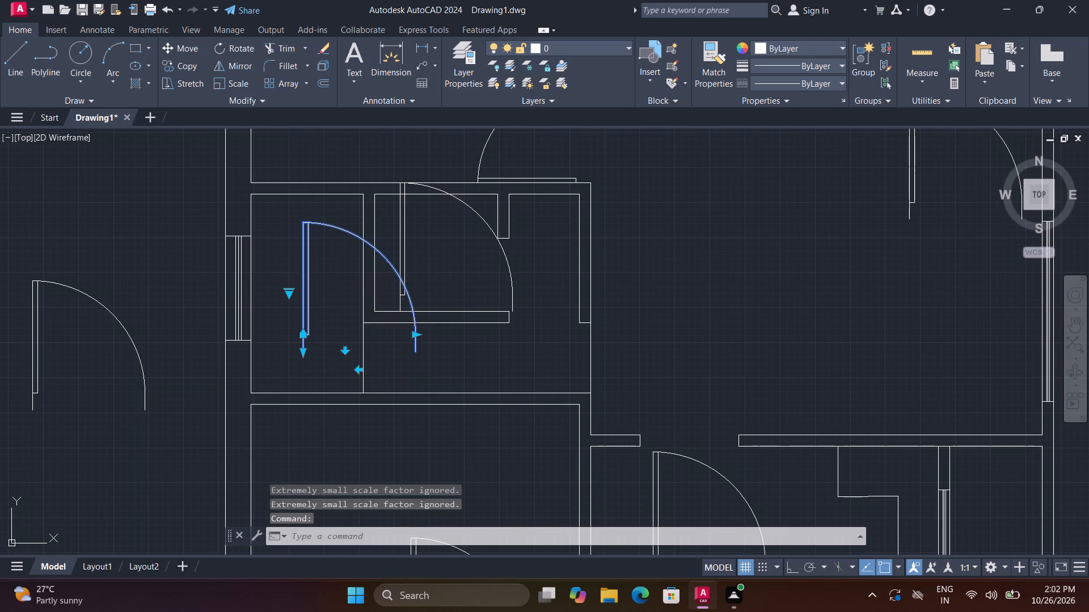
left_click(302, 356)
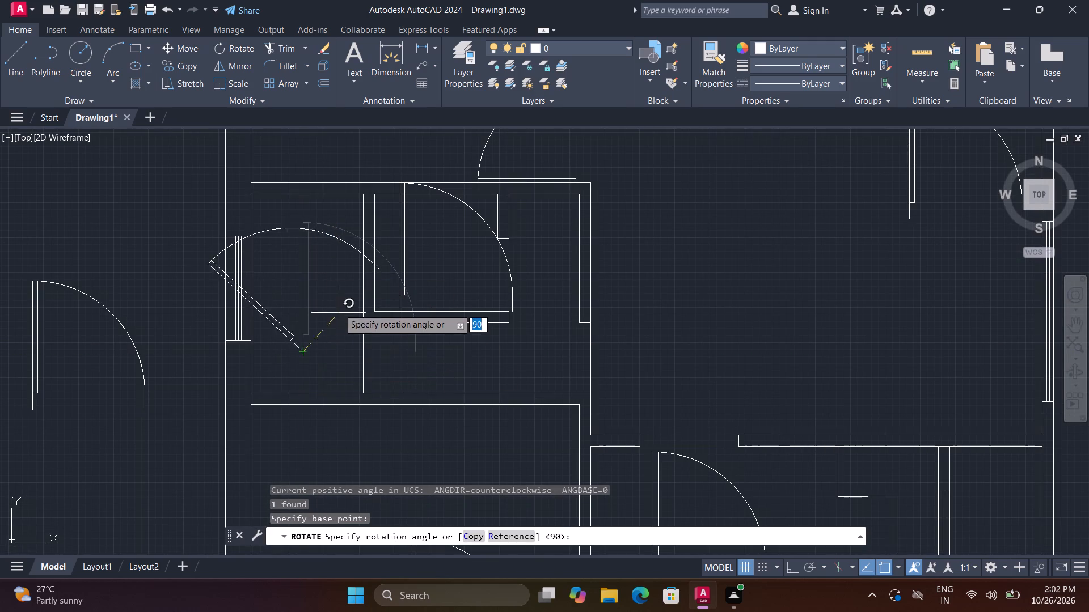
left_click(306, 254)
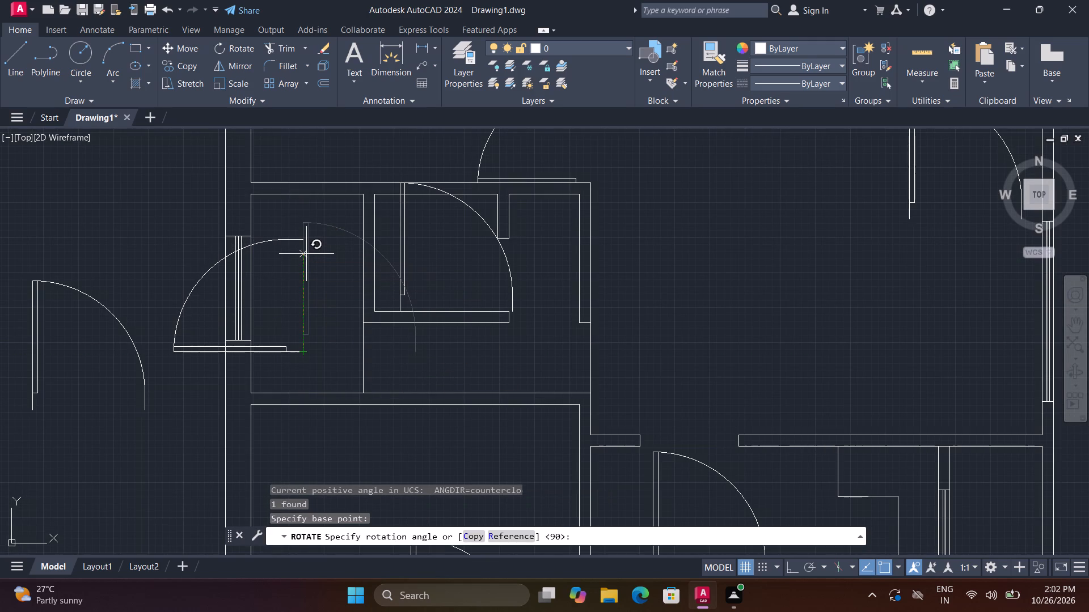
Move the narrow room's door from its hinge-side end to the lower end of the line across that room's opening.
key("m")
key("space")
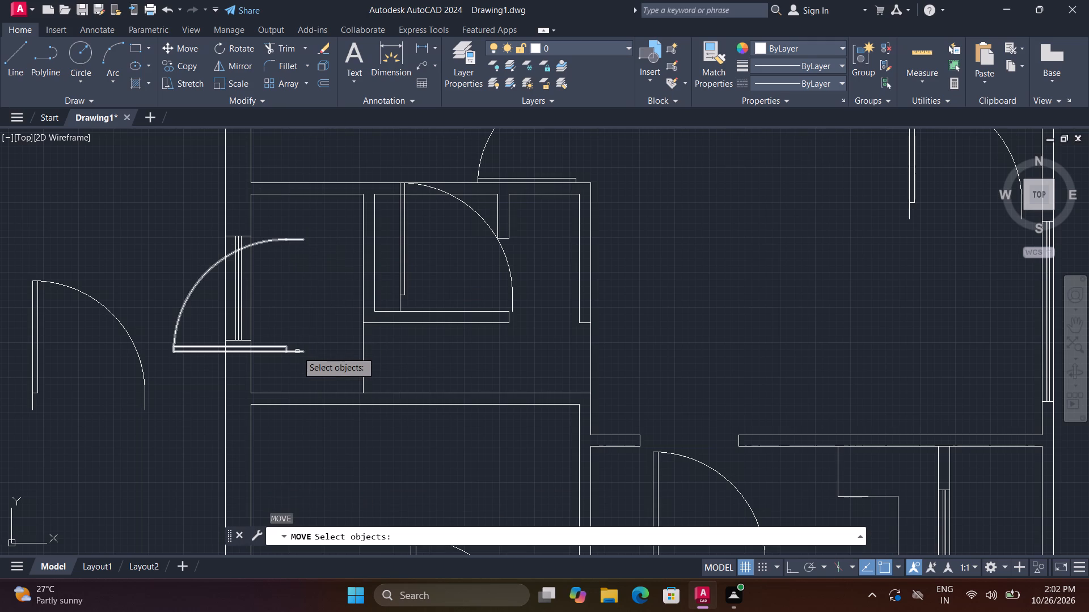
left_click(297, 351)
key("space")
left_click(301, 352)
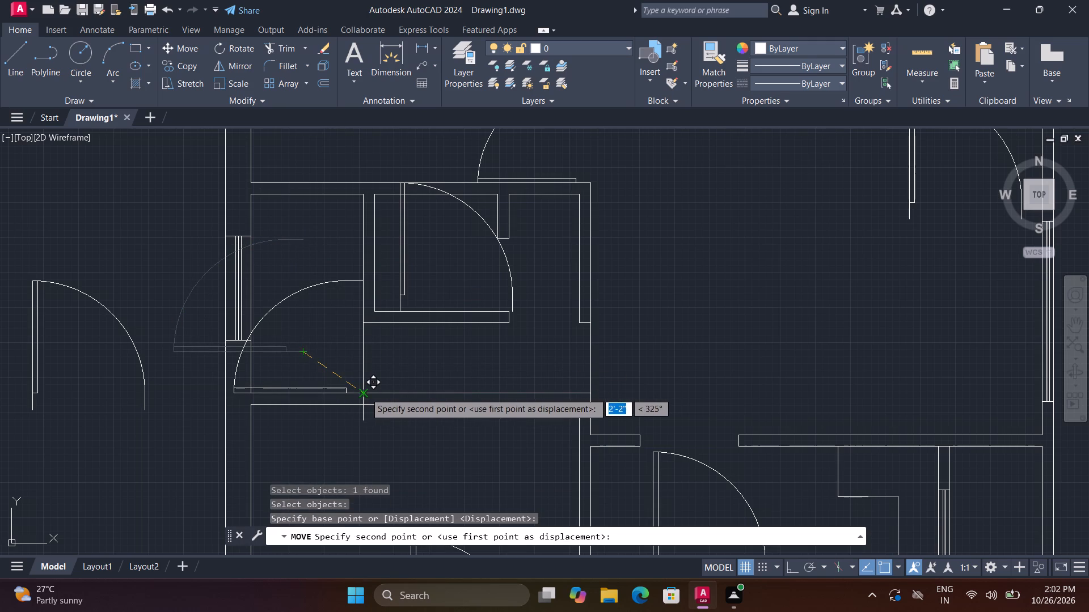
left_click(365, 393)
Scale the narrow room's door down from its hinge-side end until its swing end meets the inner partition's lower edge.
type("sc")
key("space")
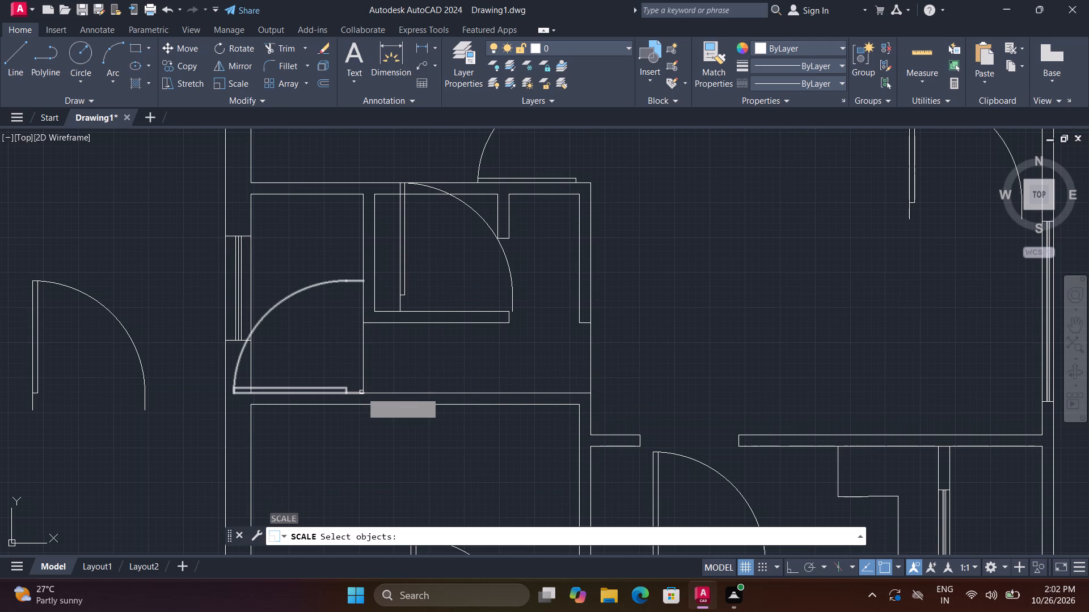
left_click(348, 392)
key("space")
left_click(364, 392)
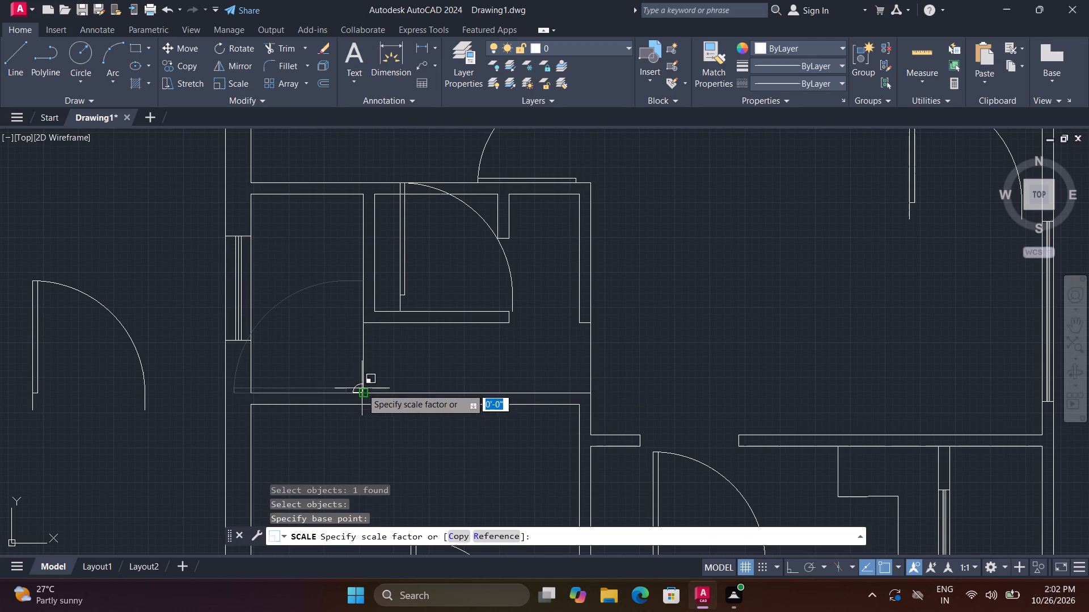
scroll(355, 355, "up", 2)
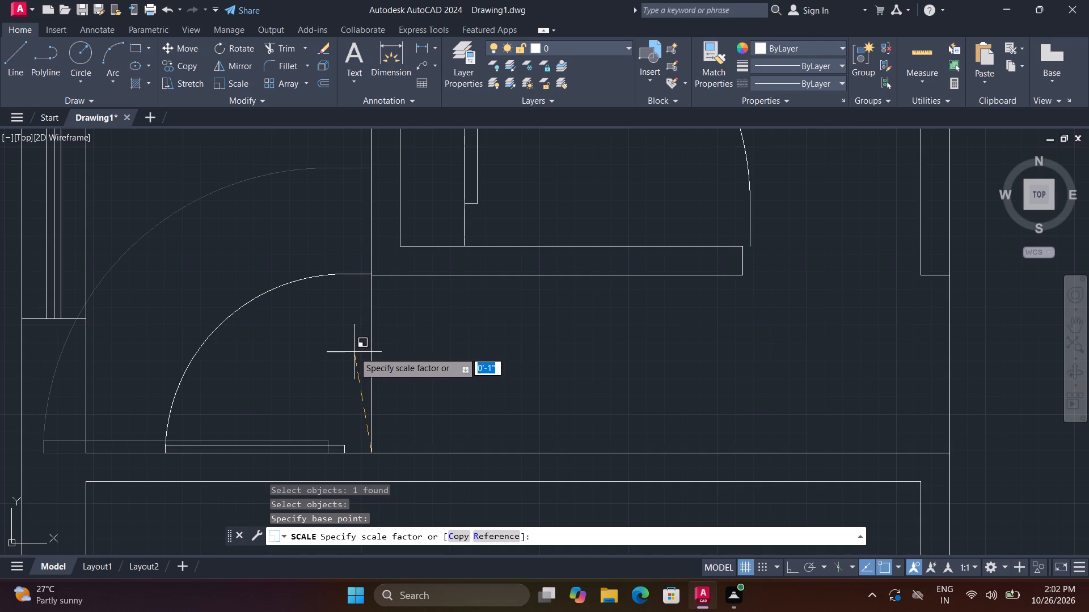
scroll(354, 352, "up", 2)
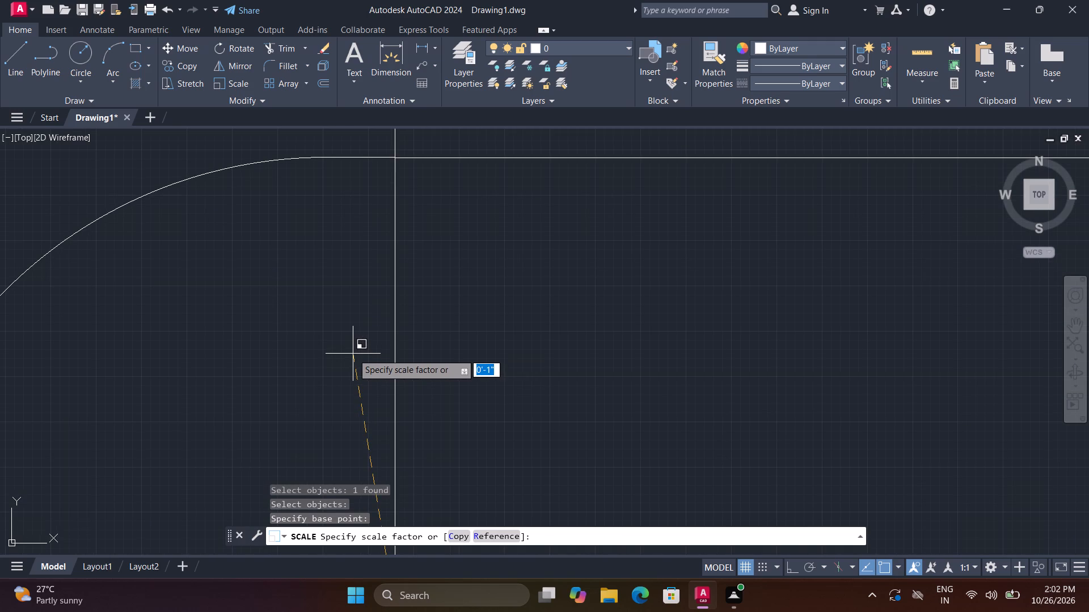
left_click(353, 354)
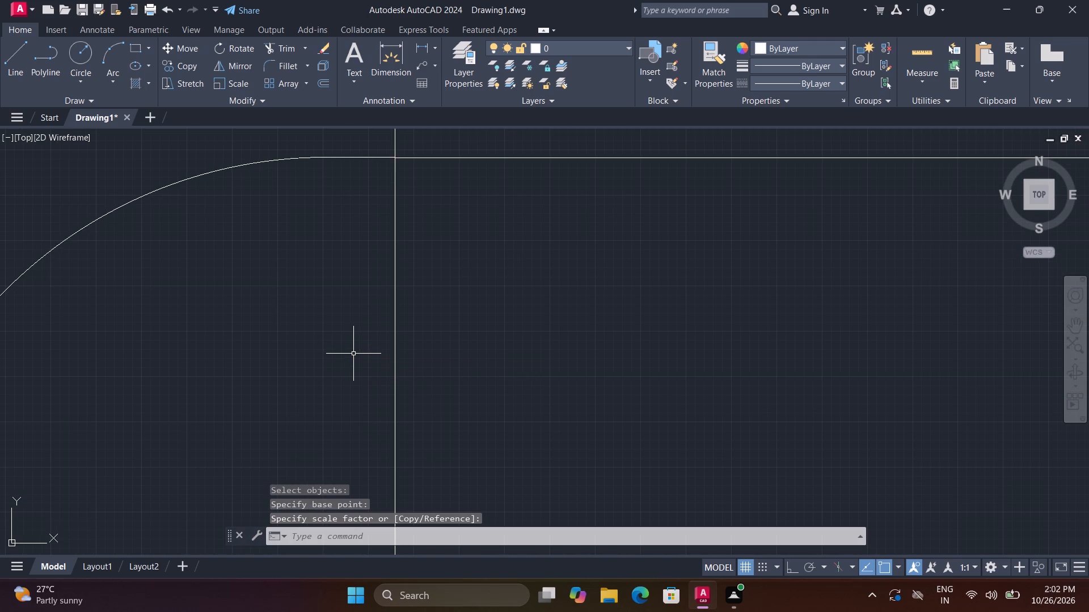
scroll(353, 354, "down", 3)
scroll(492, 349, "down", 2)
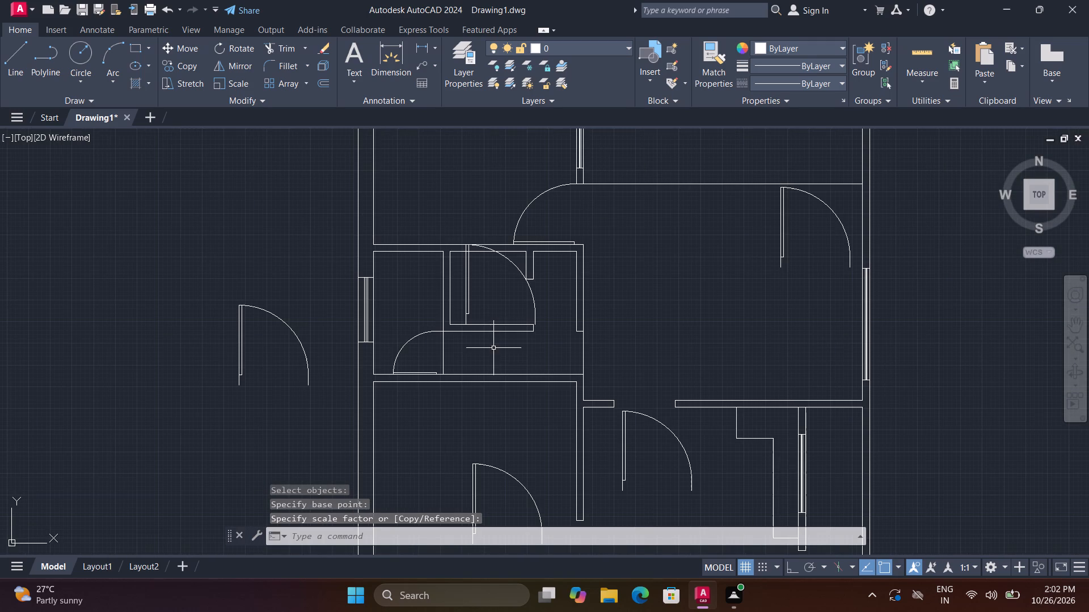
Rotate the door copy in the small inner room 90° counterclockwise about its hinge-side end.
middle_click_drag(522, 354, 441, 364)
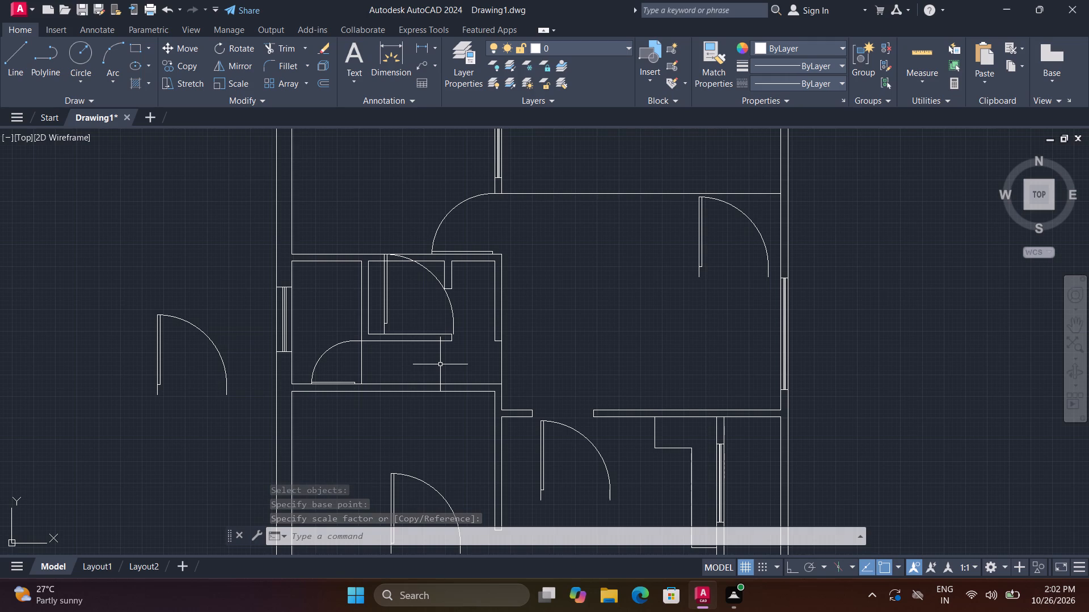
type("ro")
key("space")
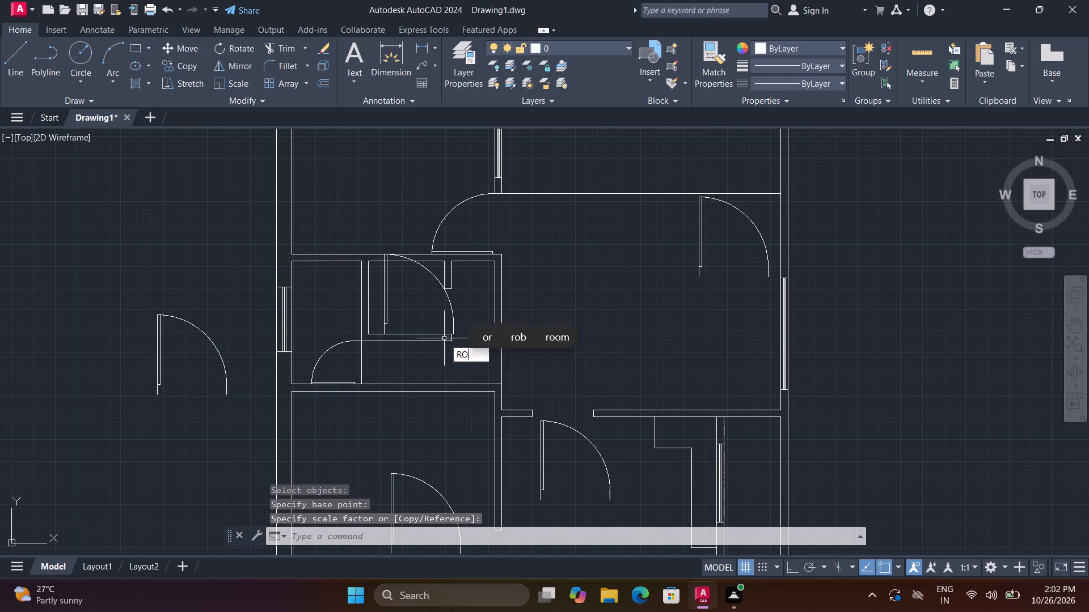
left_click(386, 315)
key("space")
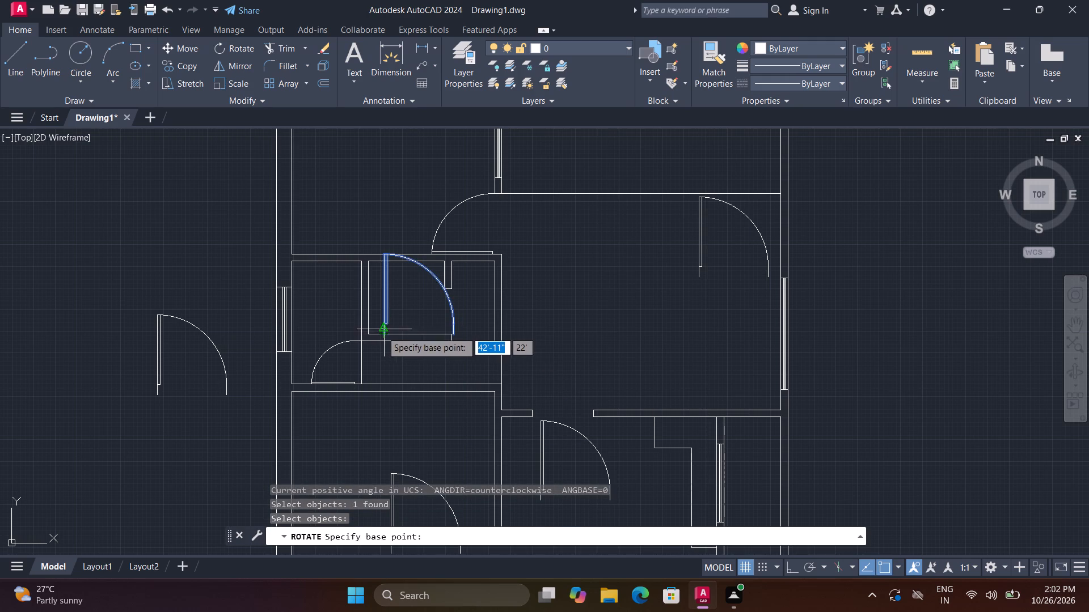
left_click(381, 331)
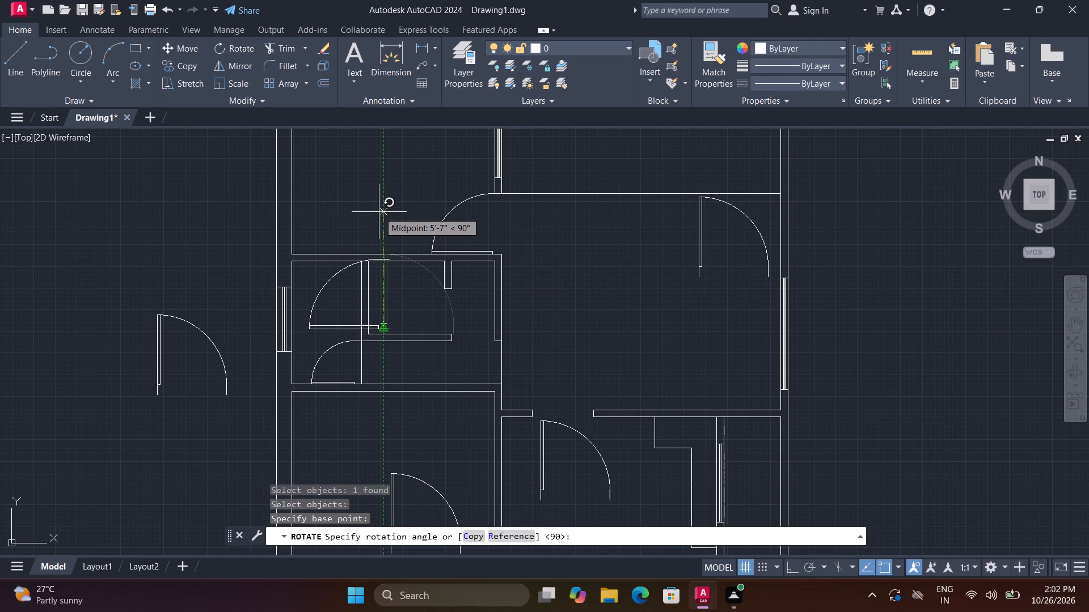
left_click(379, 212)
Move the inner room's door from its hinge-side end to the lower partition's upper edge, directly below the midpoint of the short wall stub's end.
key("m")
key("space")
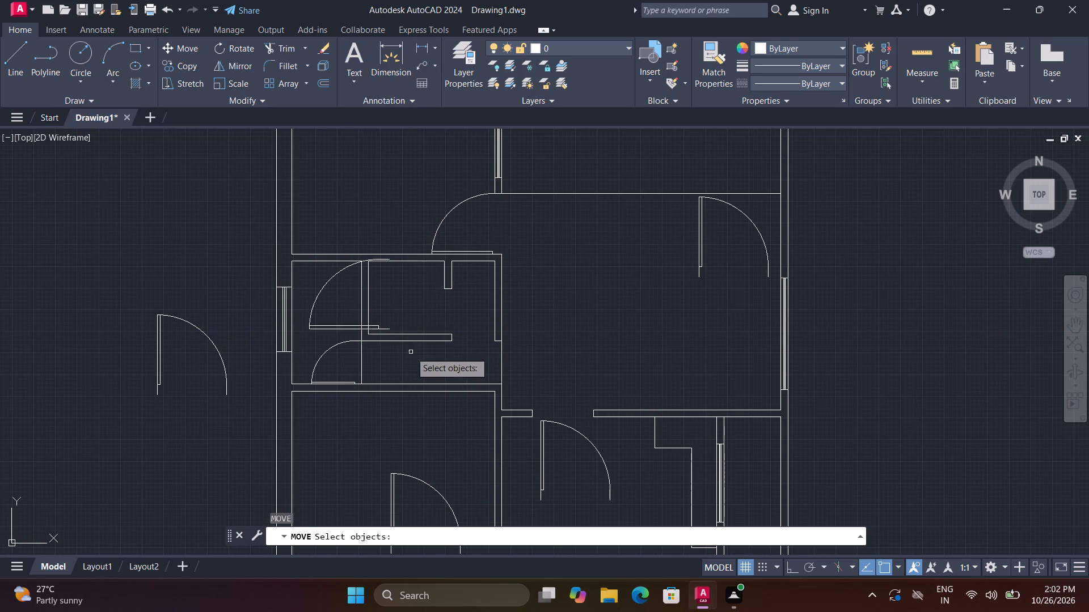
left_click(369, 326)
key("space")
left_click(391, 329)
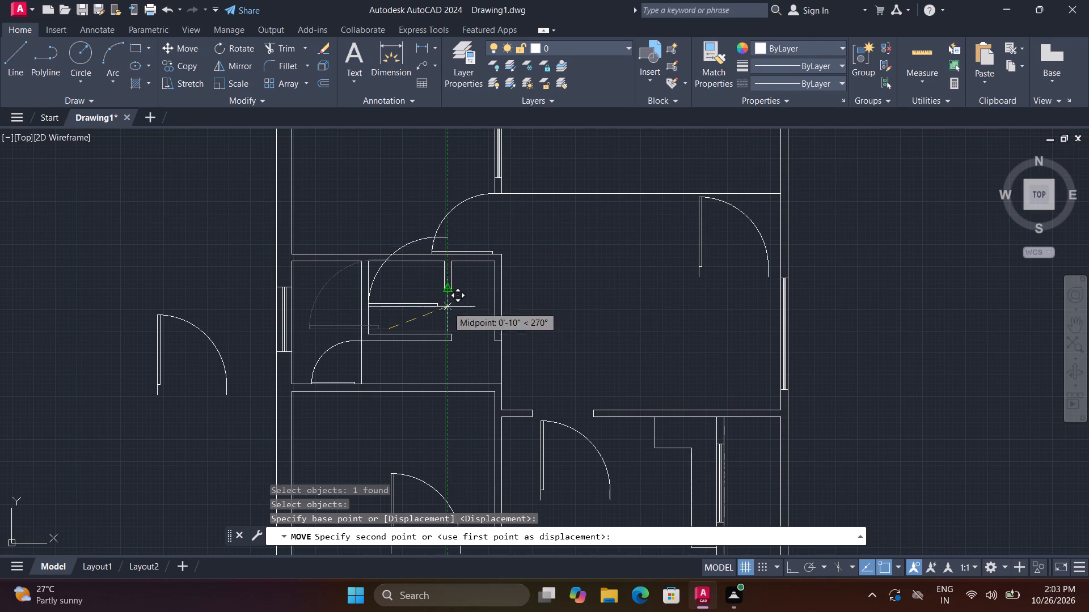
left_click(445, 331)
Scale the inner room's door down from its hinge-side end until its swing end meets the short wall stub's lower end.
scroll(445, 329, "up", 2)
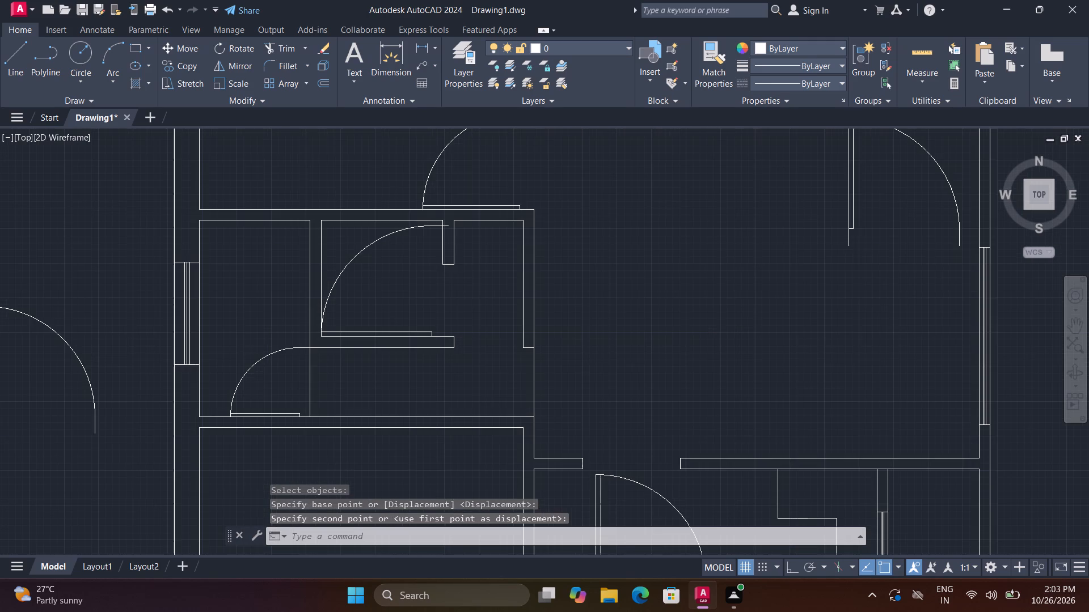
type("sc")
key("space")
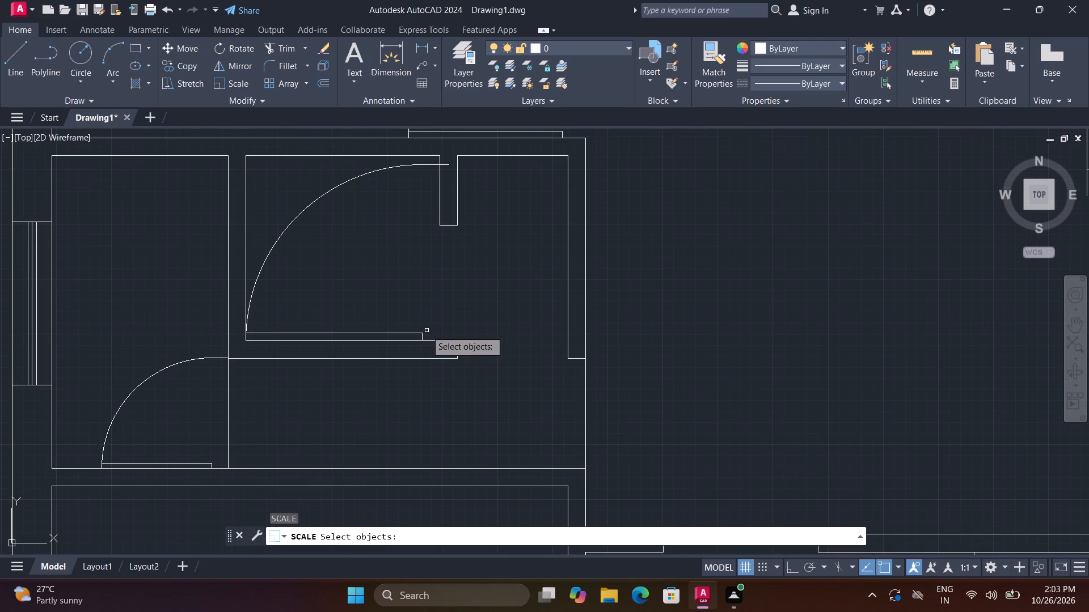
left_click(420, 334)
key("space")
left_click(448, 341)
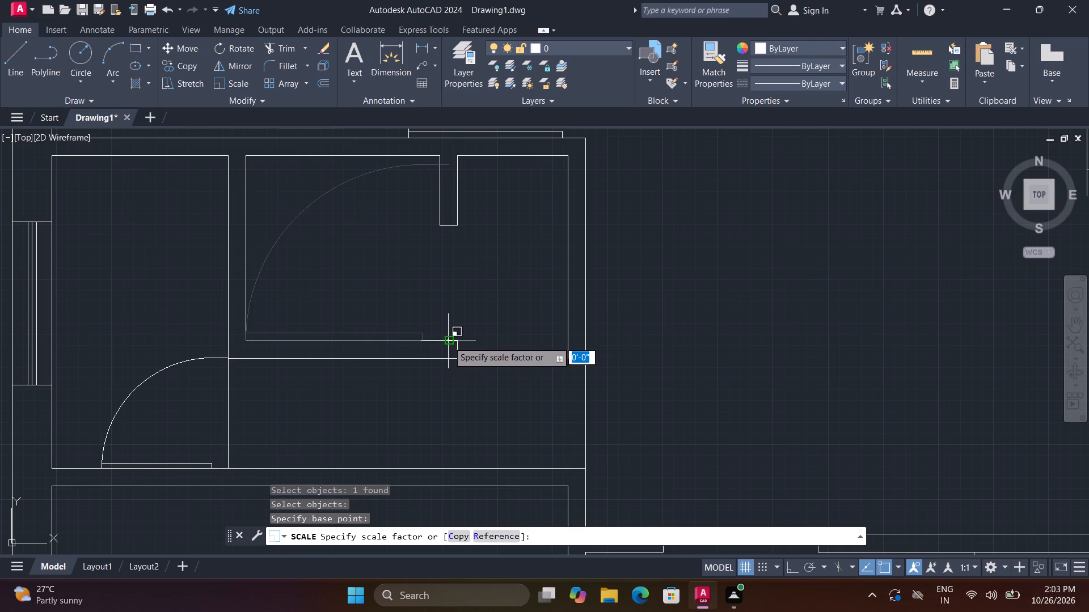
scroll(440, 275, "up", 2)
left_click(440, 275)
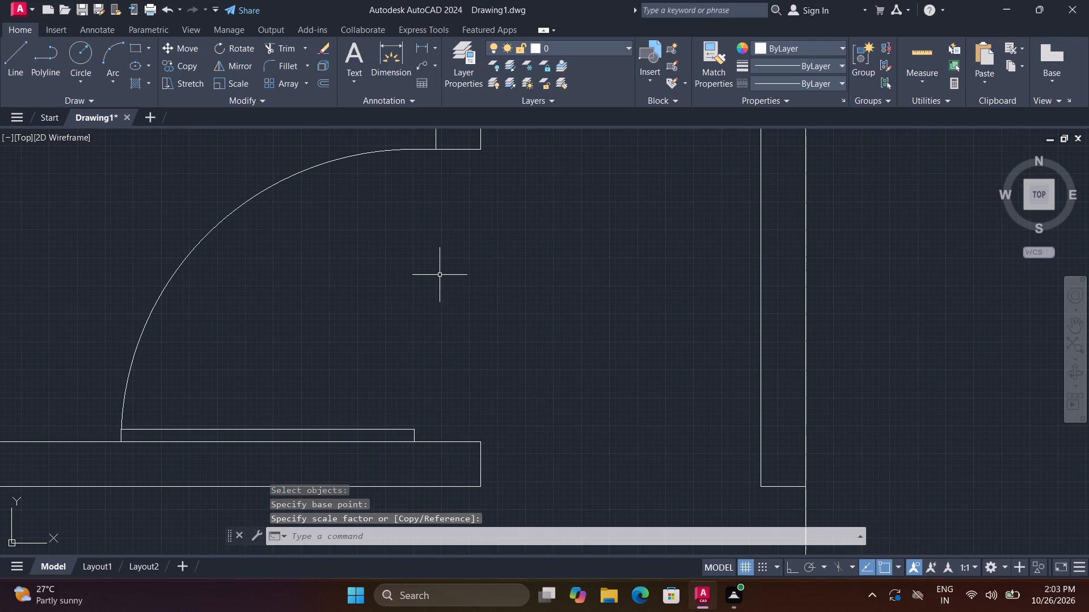
Draw a horizontal line about 2'-1" long from 3" above the short wall stub's end across the niche to the opposite wall face.
scroll(440, 275, "down", 4)
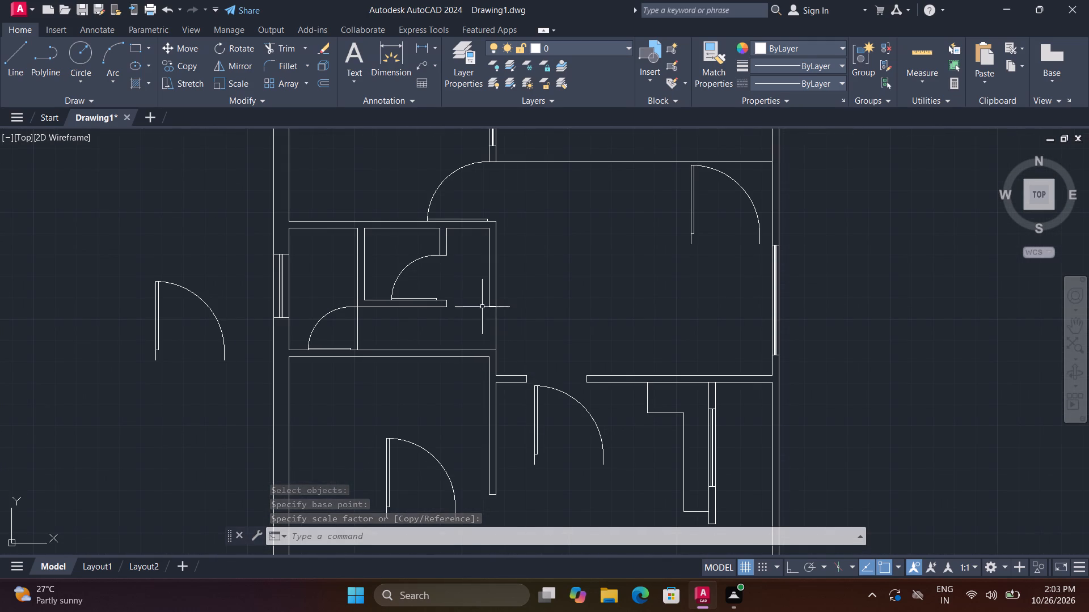
middle_click_drag(474, 268, 478, 334)
scroll(469, 323, "up", 2)
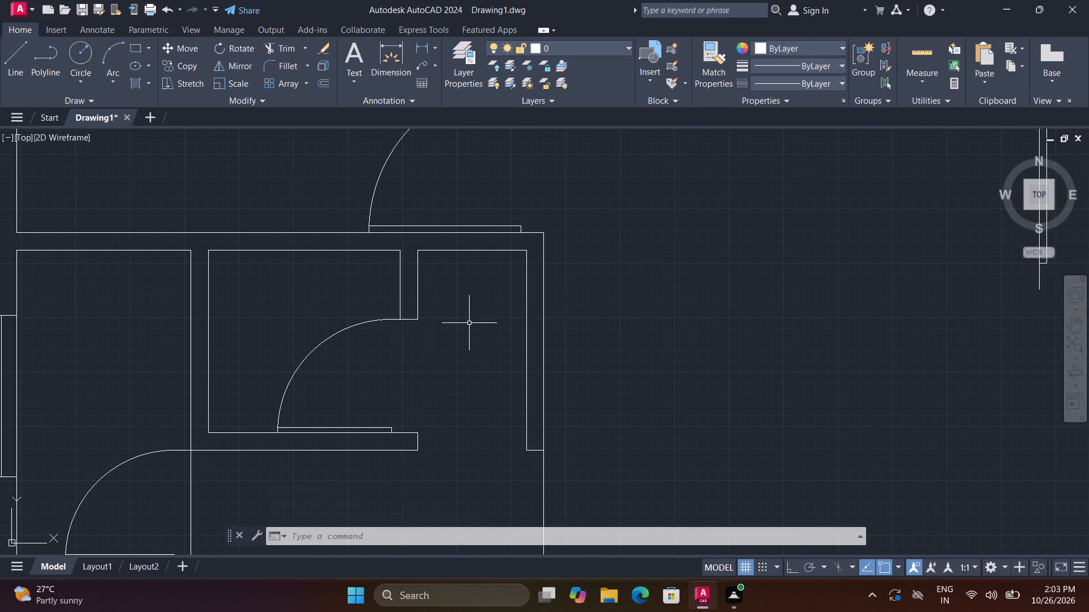
key("l")
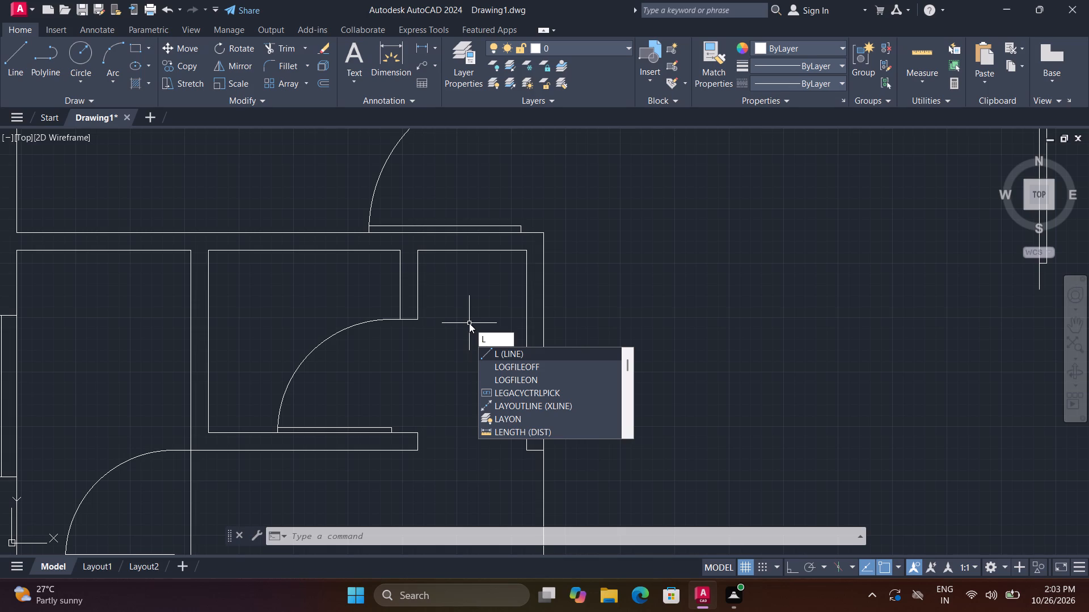
key("space")
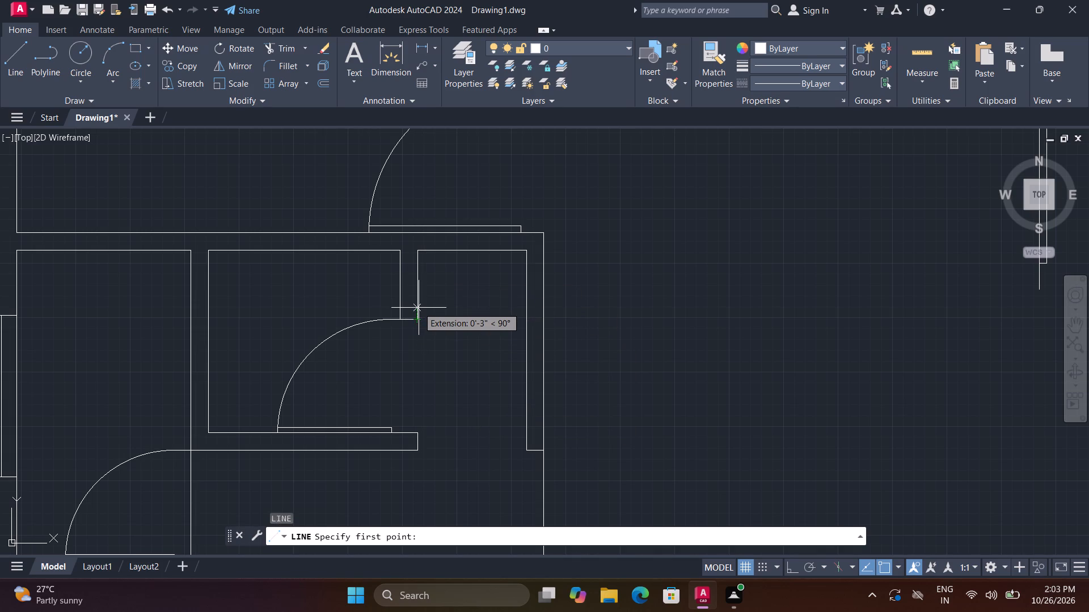
left_click(419, 308)
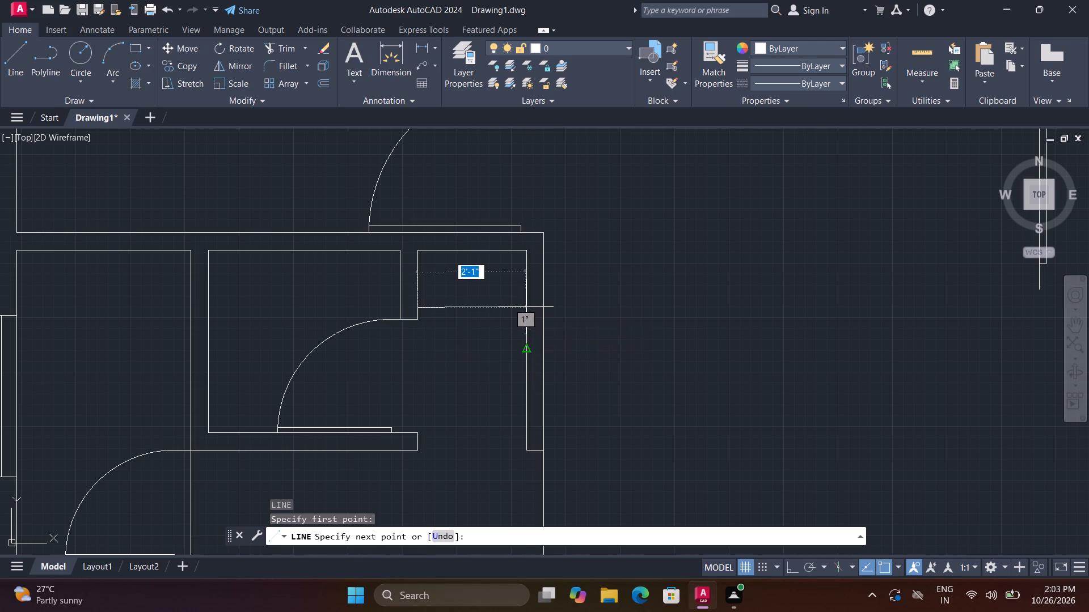
key("F8")
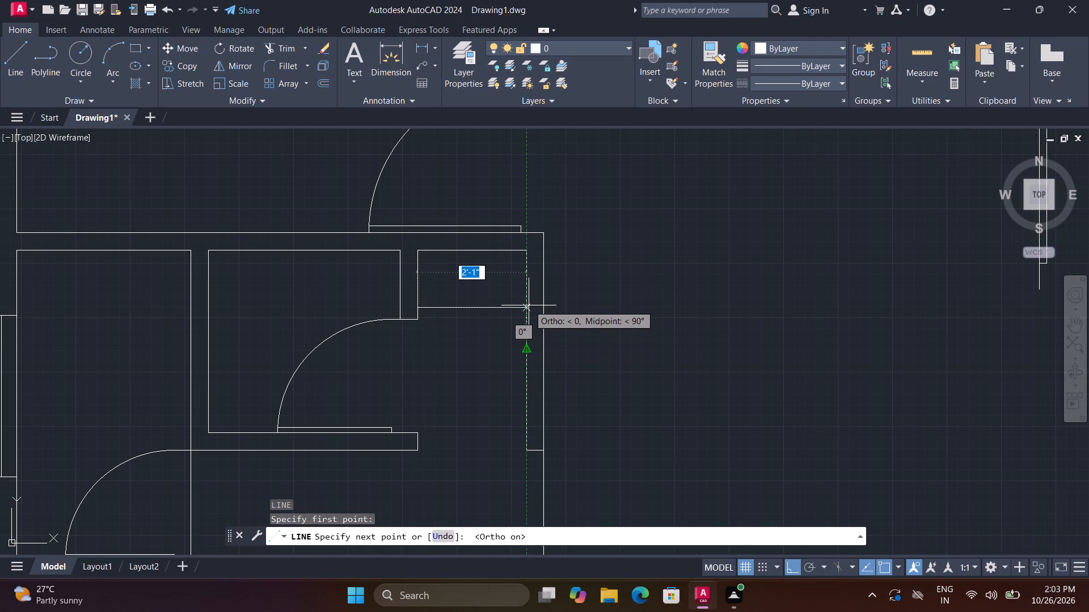
left_click(529, 305)
key("b")
scroll(529, 316, "down", 2)
key("space")
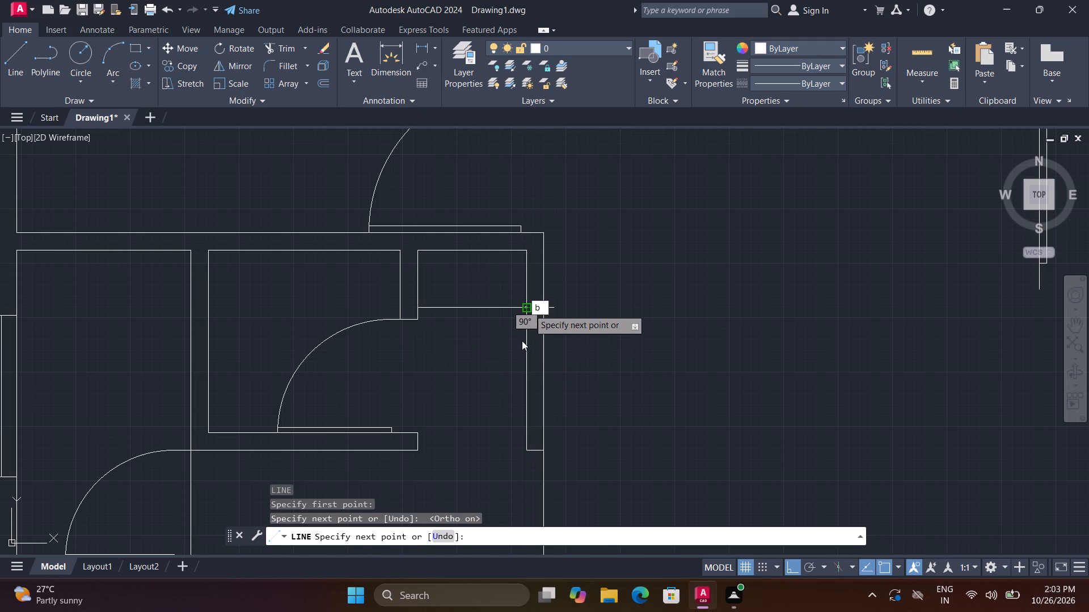
key("space")
key("Escape")
key("space")
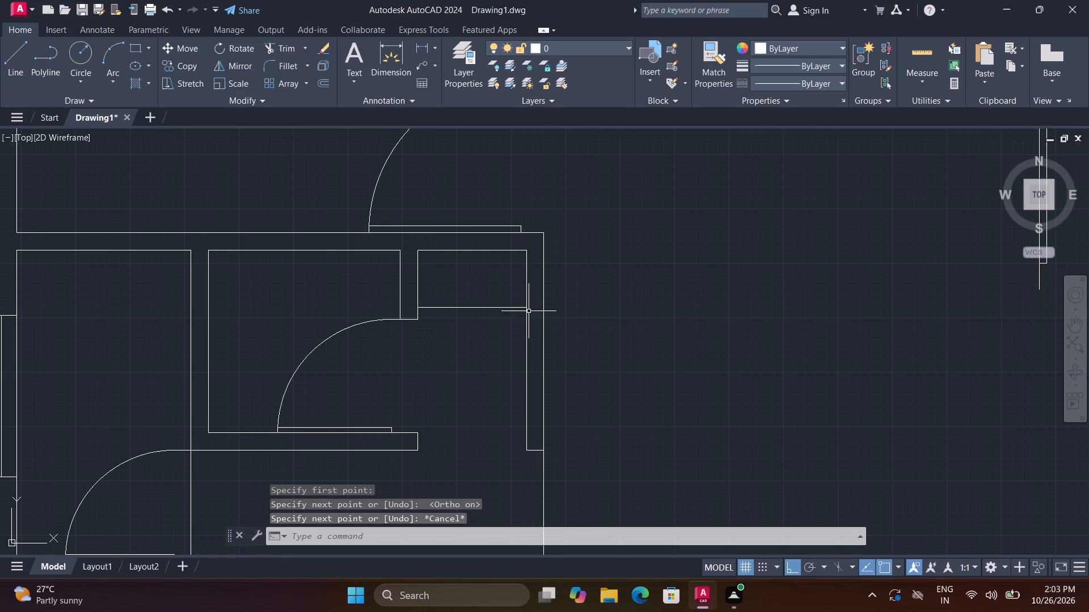
Rotate the door copy in the lower-left room 90° counterclockwise about the lower end of its leaf.
scroll(529, 311, "down", 3)
middle_click_drag(498, 406, 470, 368)
middle_click(470, 366)
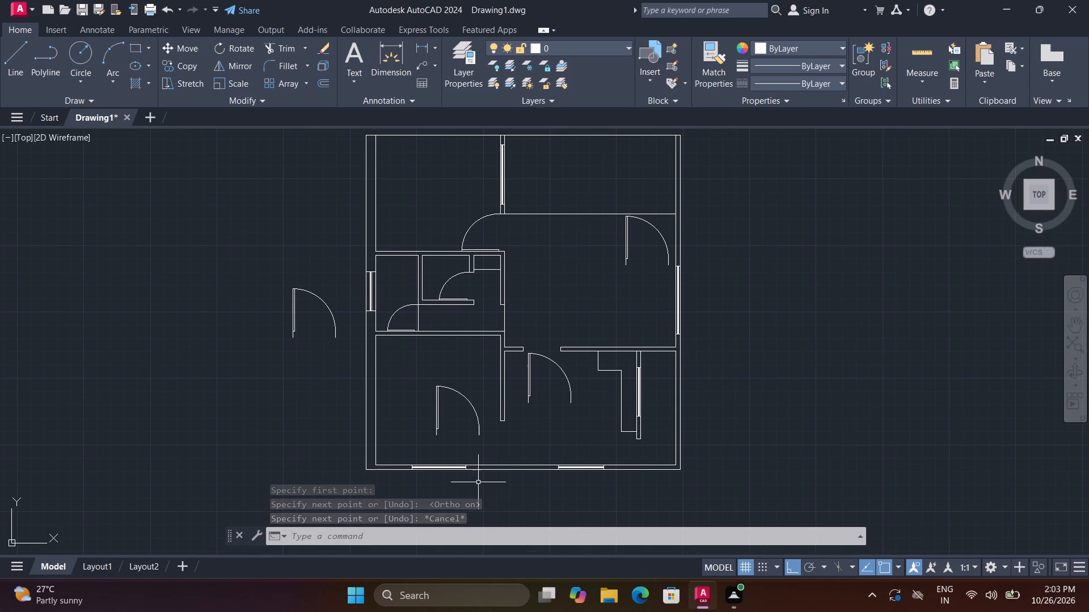
left_click(436, 422)
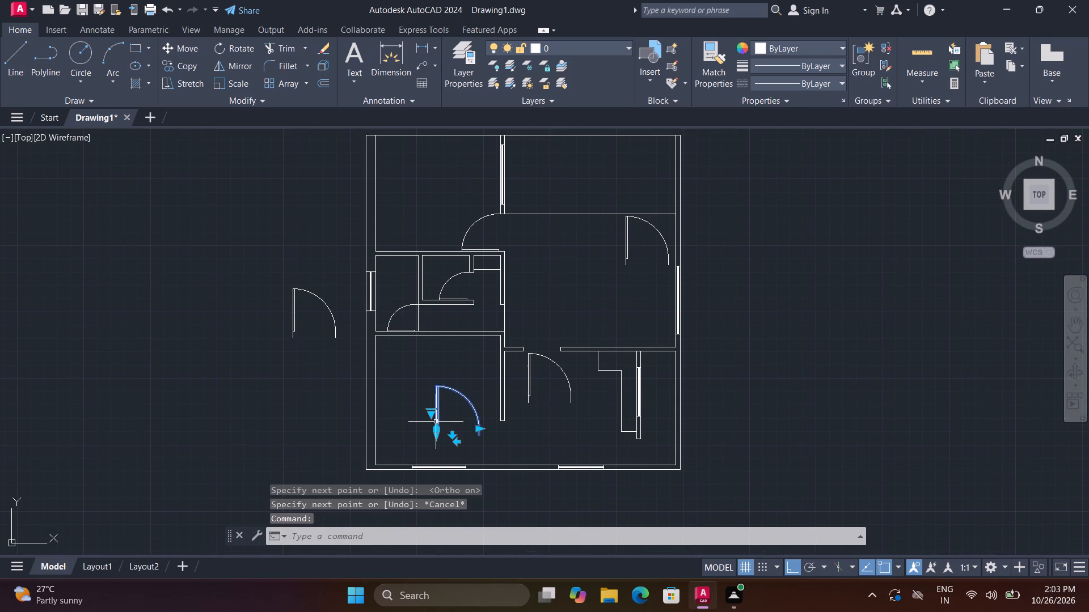
type("ro")
key("space")
left_click(436, 422)
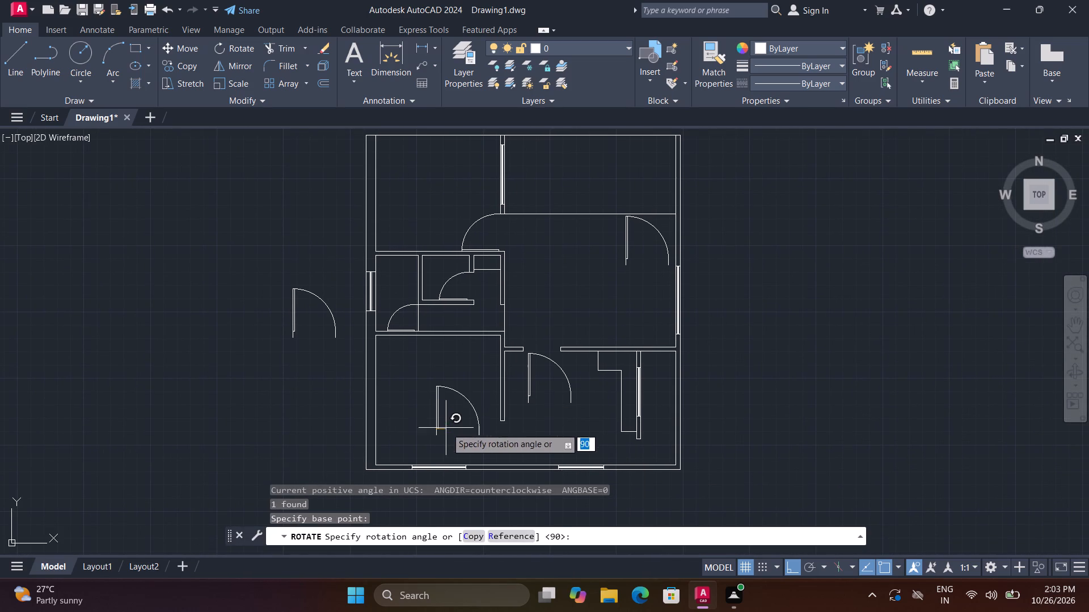
left_click(439, 375)
Move the lower-left room's door from its hinge-side end to the bottom exterior wall's inner face, directly below the midpoint of the partition's end.
key("m")
key("space")
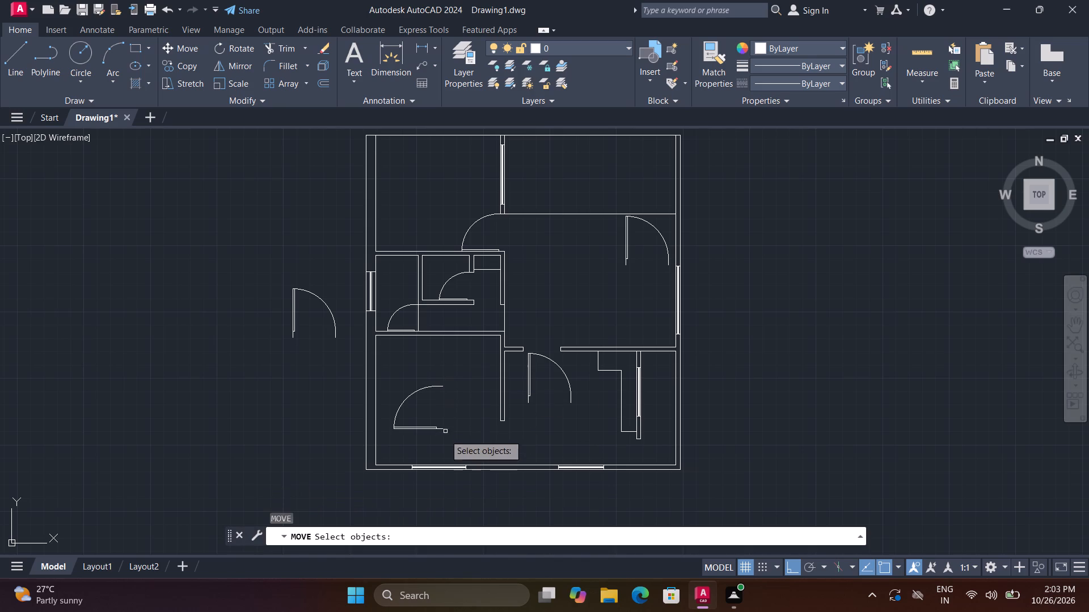
scroll(442, 442, "up", 2)
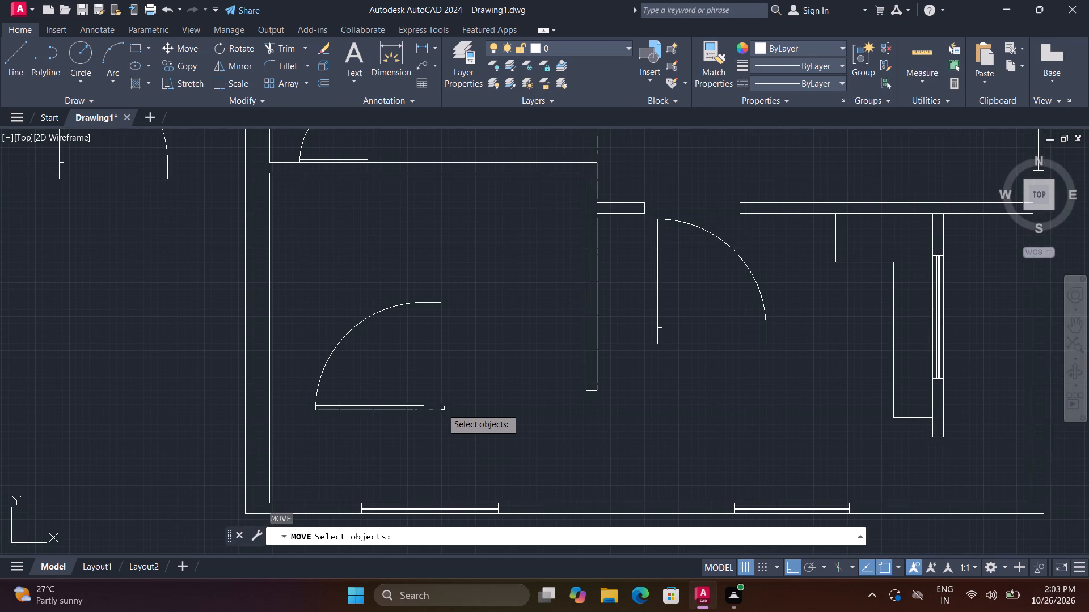
left_click(442, 408)
left_click(439, 410)
left_click(434, 410)
key("space")
left_click(442, 412)
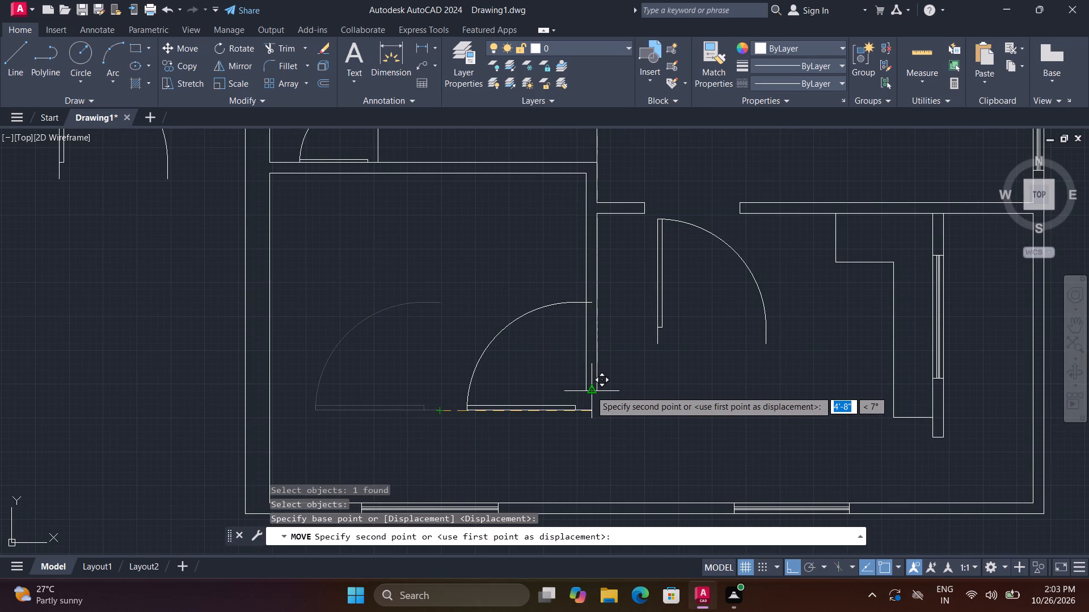
key("F8")
middle_click_drag(590, 452, 566, 373)
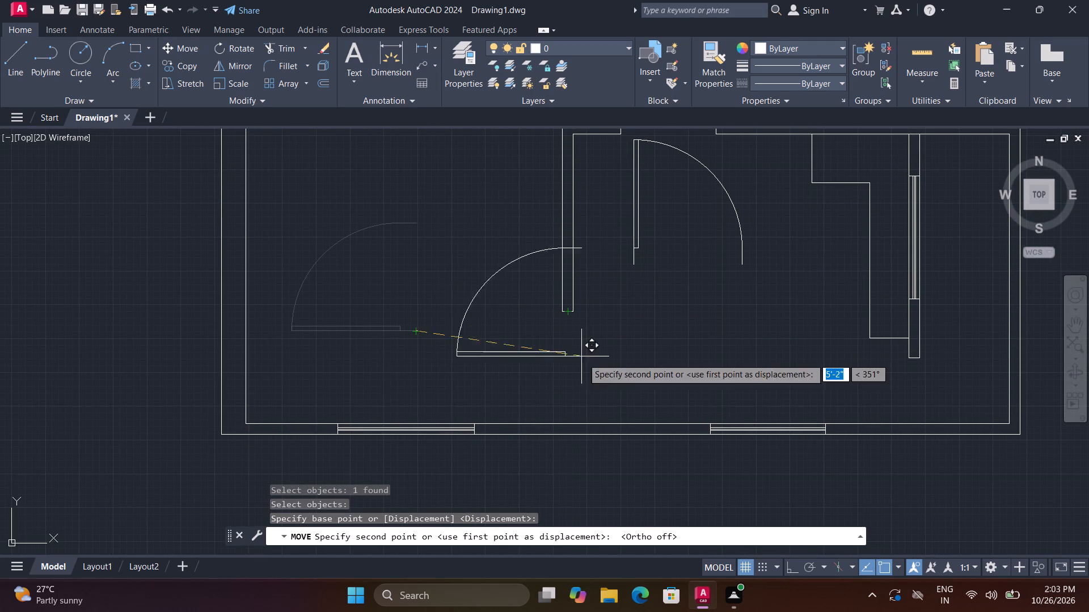
left_click(569, 419)
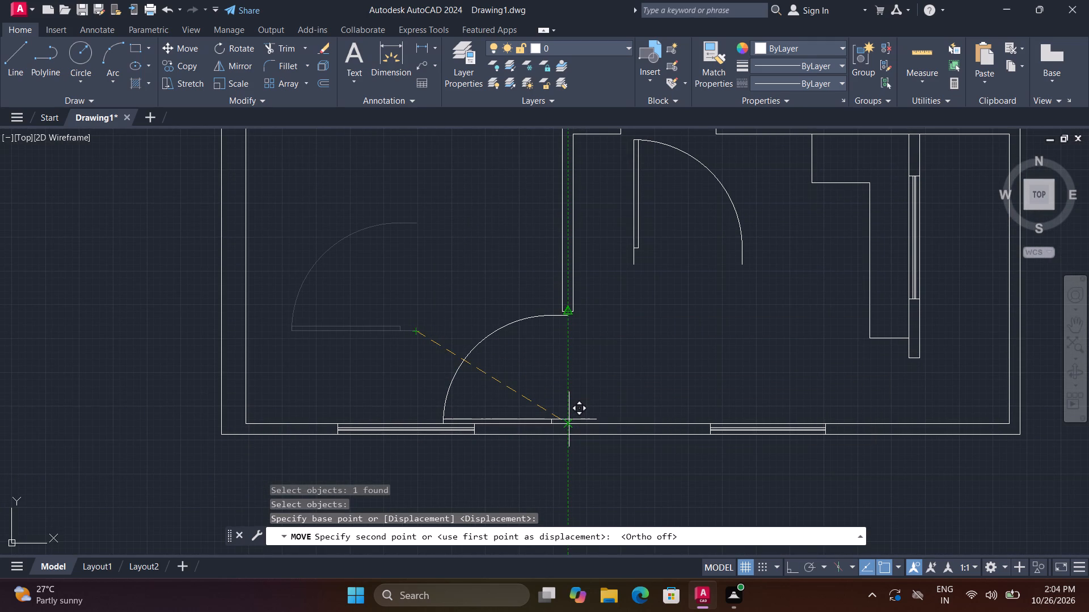
key("Escape")
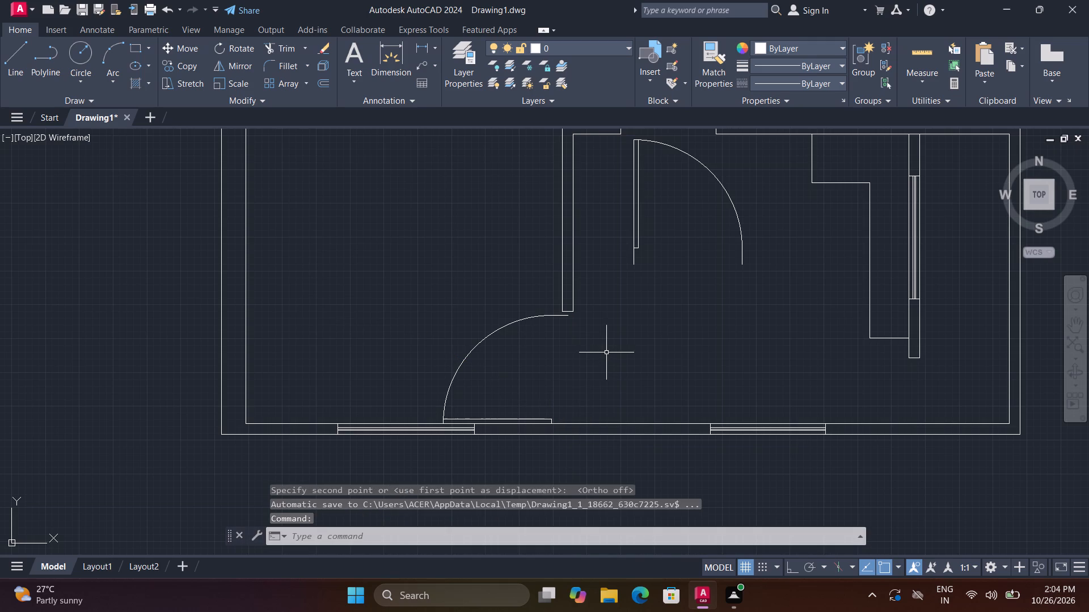
key("d")
key("Escape")
key("Escape")
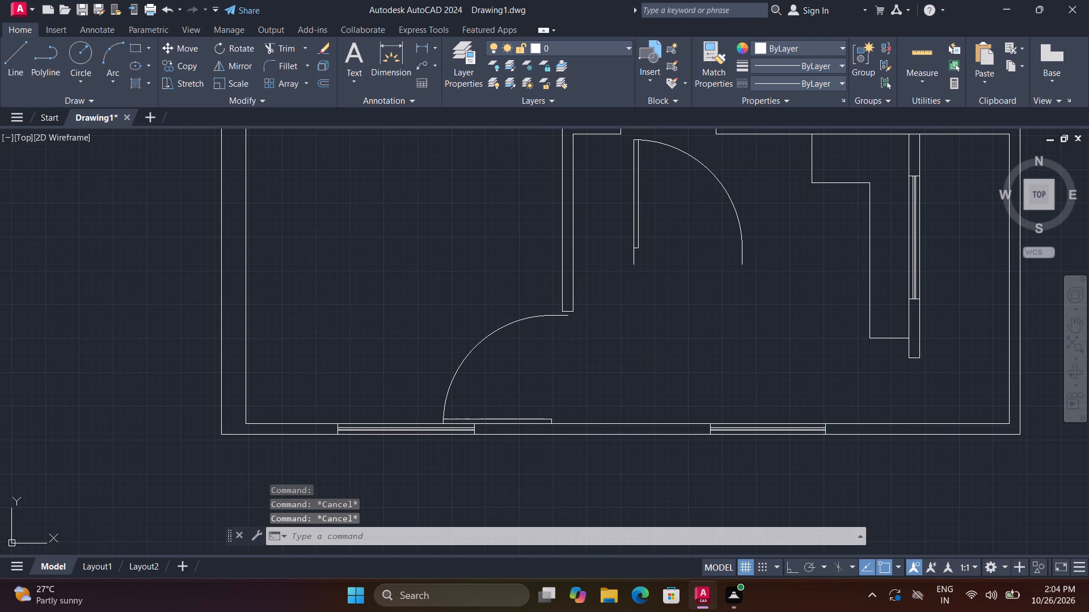
Scale the lower-left room's door up slightly from its hinge-side end until its swing end meets the partition's lower end.
type("sc")
key("space")
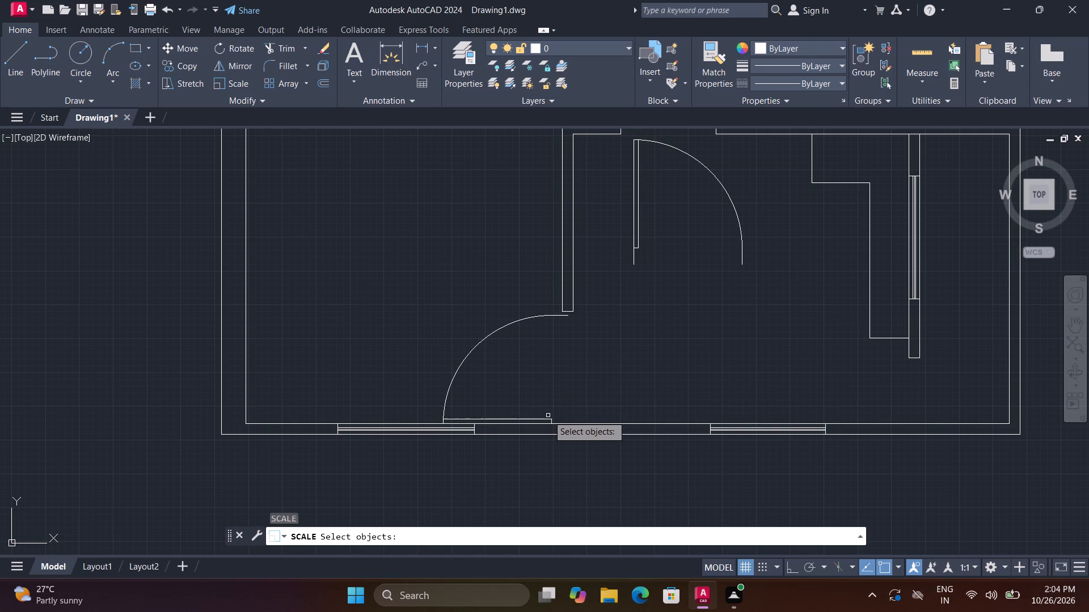
left_click(549, 418)
key("space")
left_click(570, 423)
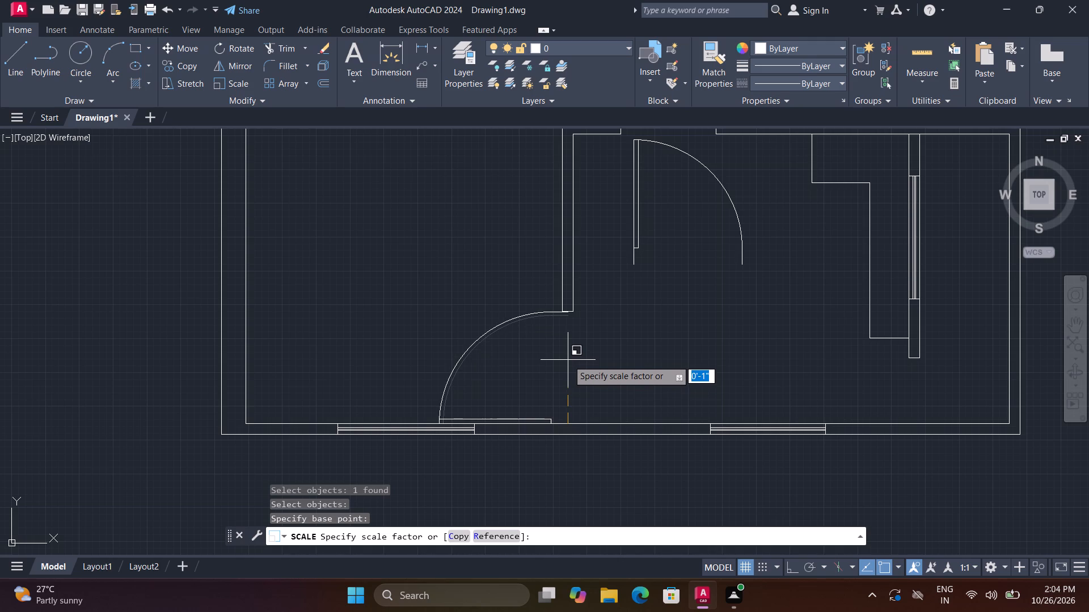
scroll(568, 360, "up", 3)
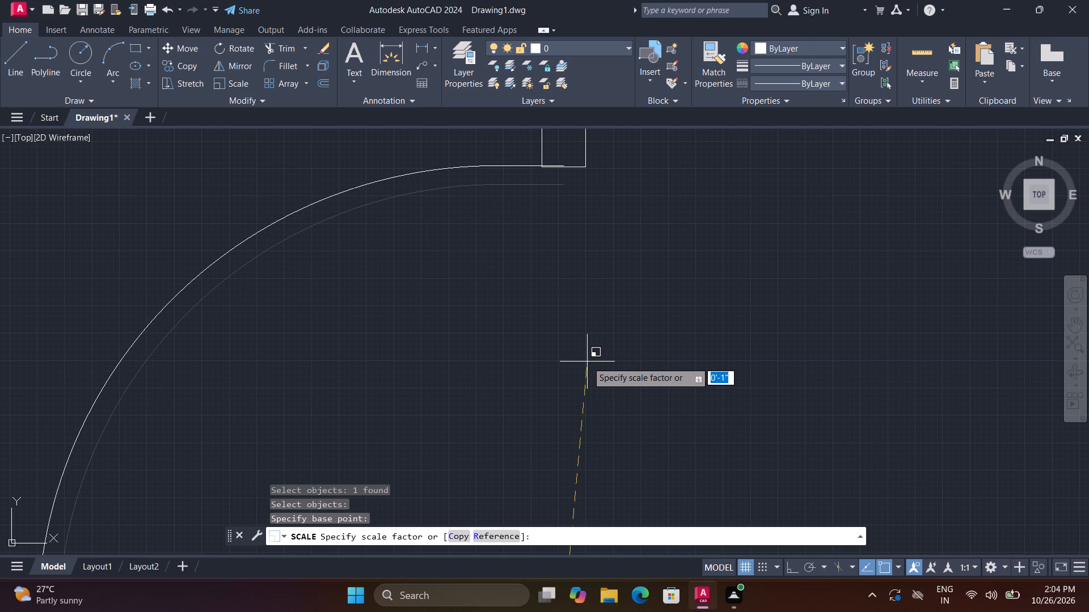
left_click(587, 362)
Flip the door copy below the central doorway vertically so that its leaf and swing point downward.
scroll(587, 362, "down", 3)
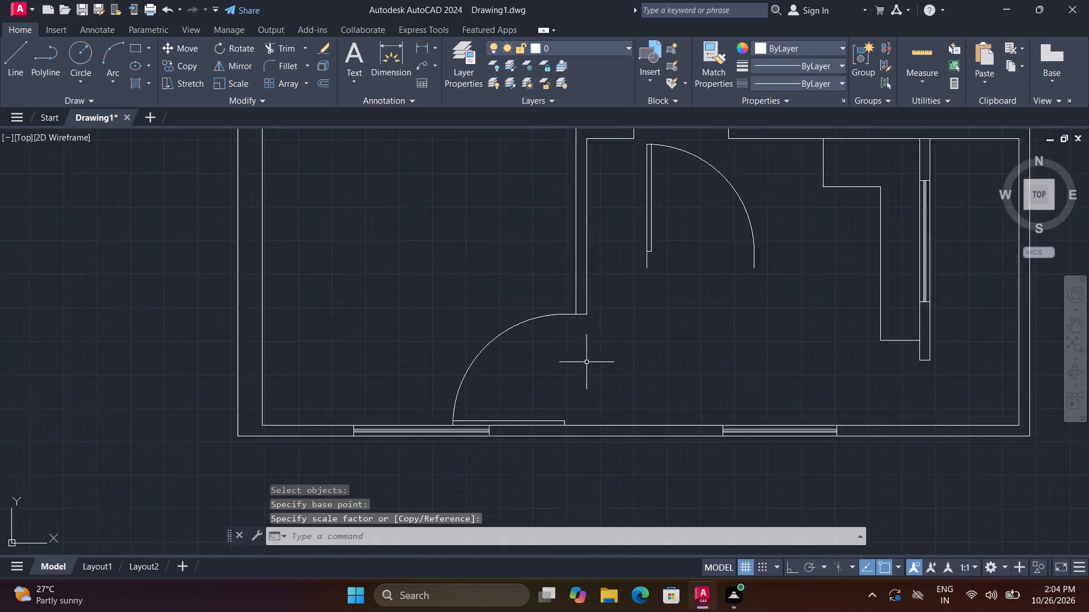
scroll(586, 362, "down", 1)
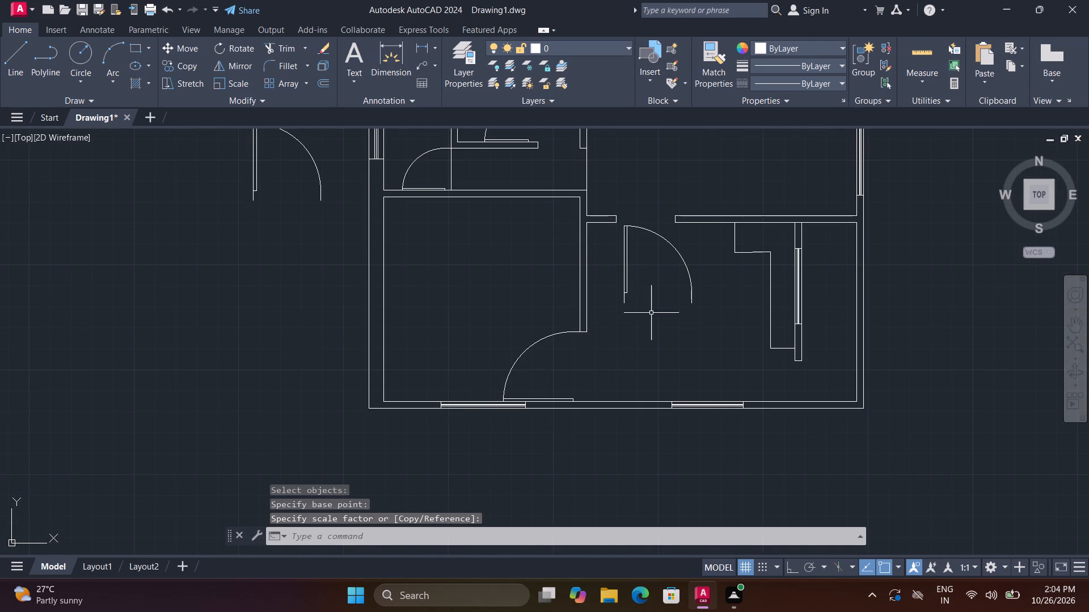
middle_click_drag(661, 301, 648, 373)
left_click(615, 348)
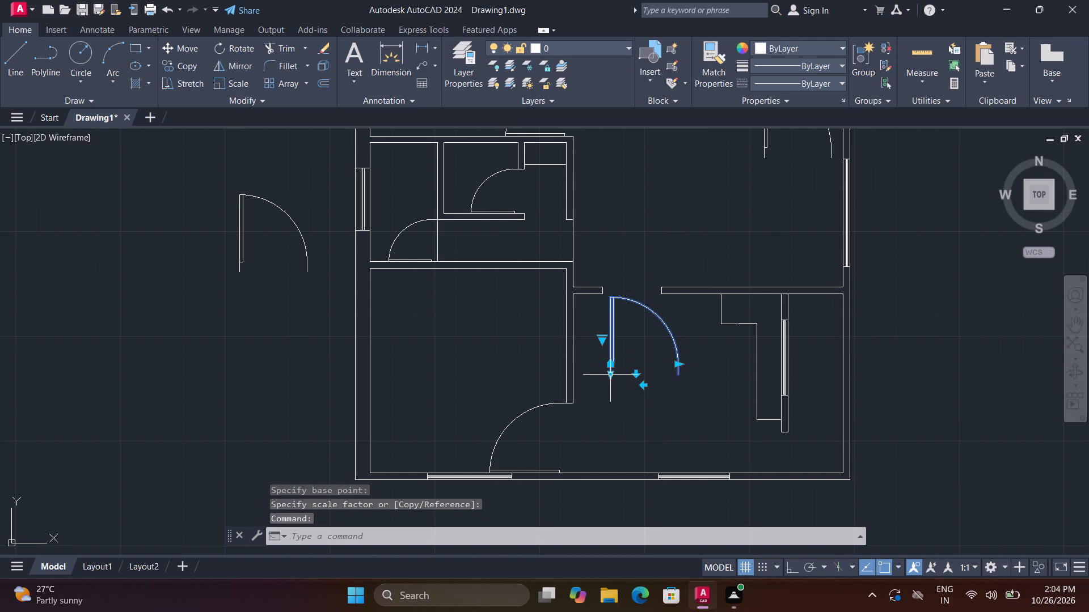
left_click(638, 375)
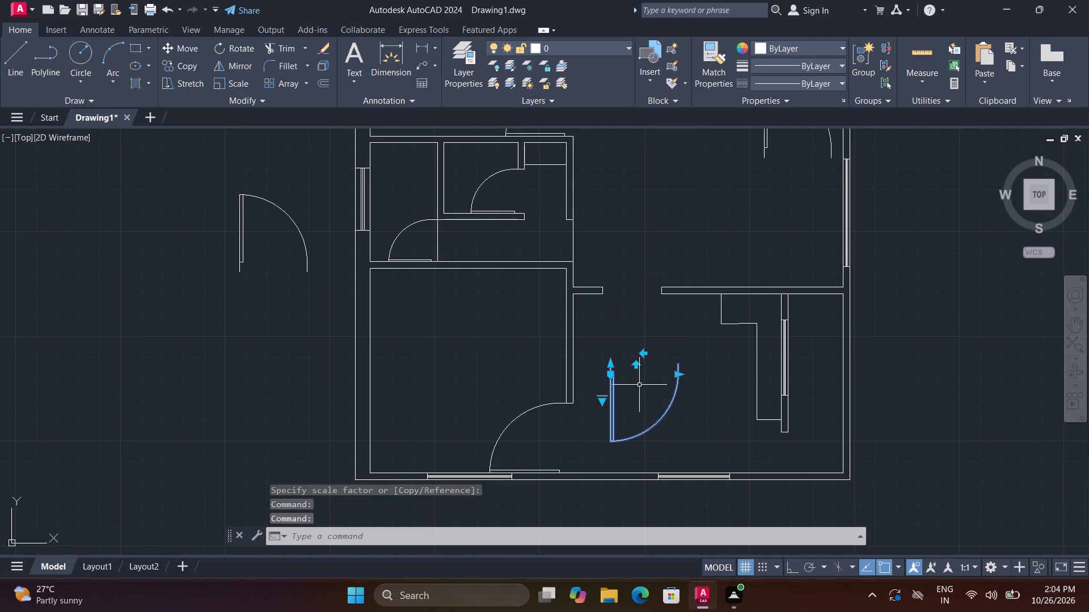
Move the flipped door below the central doorway from its hinge-side end to the midpoint of the doorway's left wall end.
type("m")
key("space")
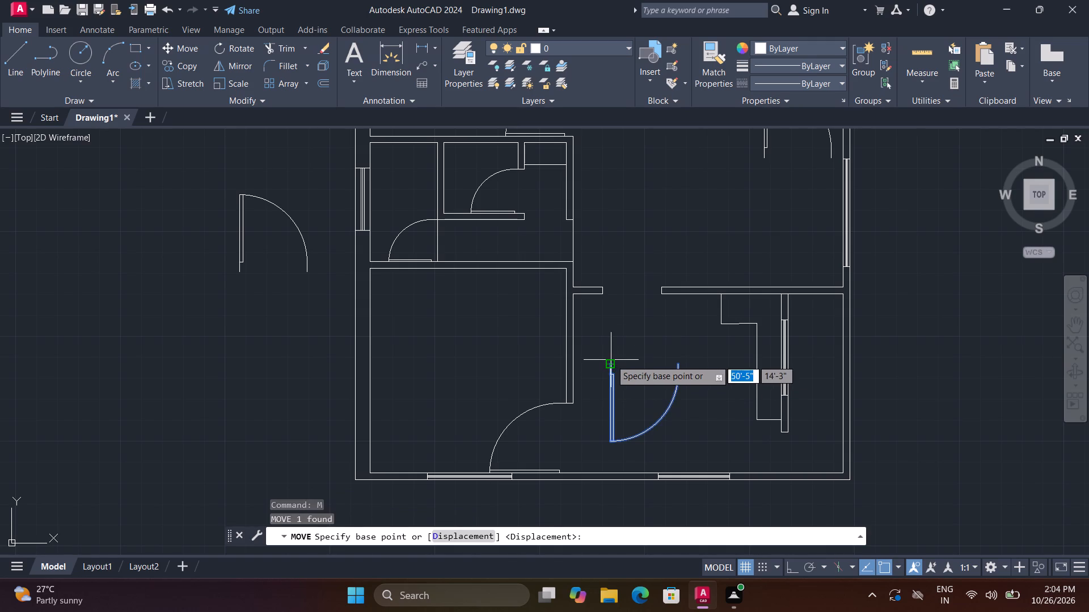
left_click(611, 359)
scroll(604, 288, "up", 3)
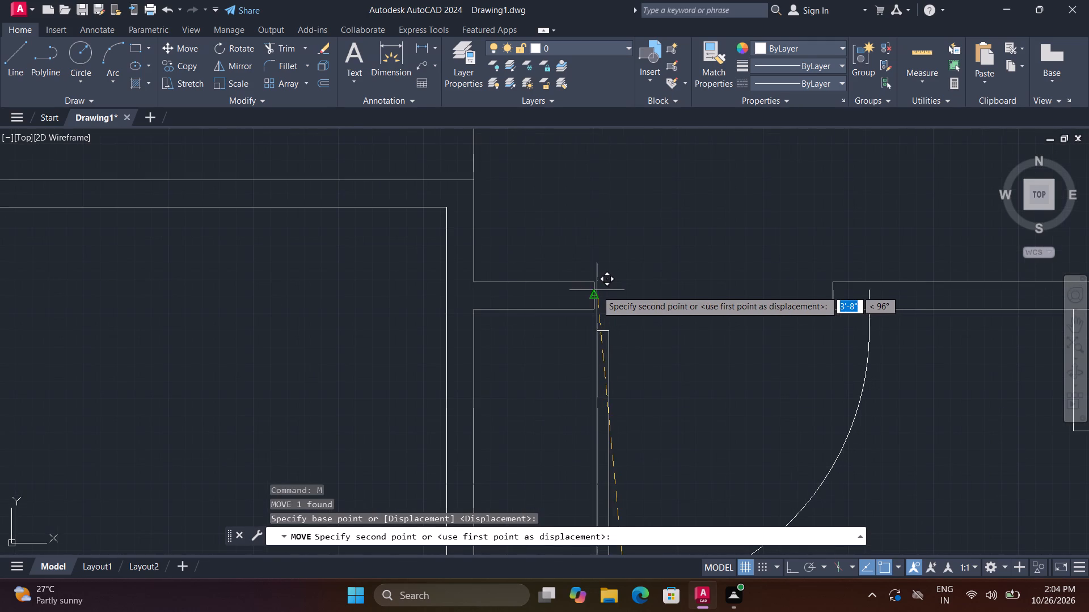
left_click(596, 292)
Scale the central doorway's door down from its hinge-side end until its swing end meets the opposite wall end.
scroll(599, 299, "down", 3)
key("s")
key("c")
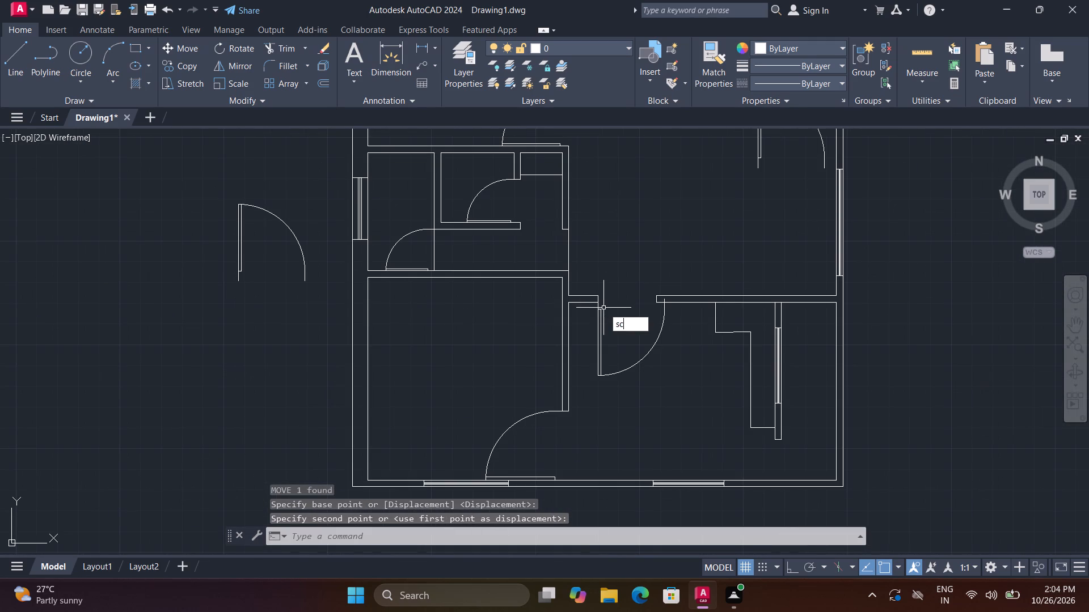
key("space")
left_click(600, 317)
key("space")
left_click(599, 300)
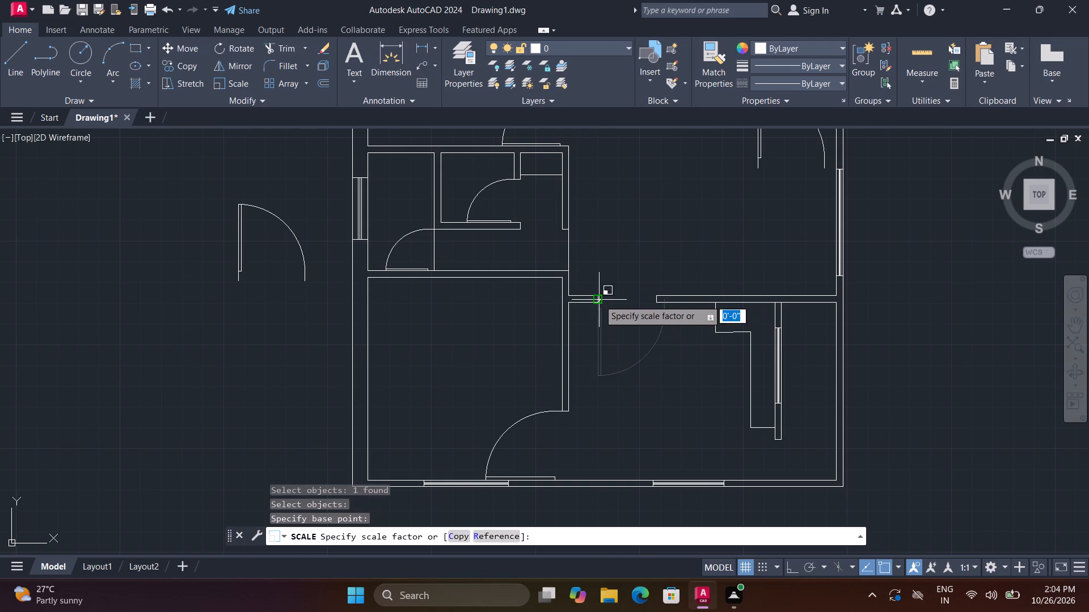
scroll(606, 316, "up", 3)
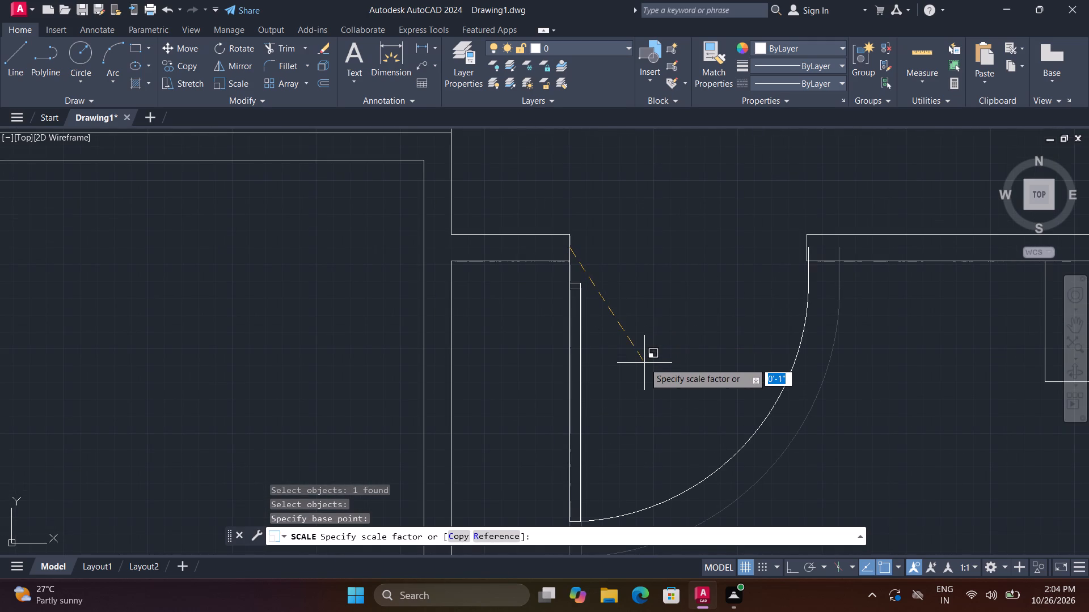
left_click(639, 365)
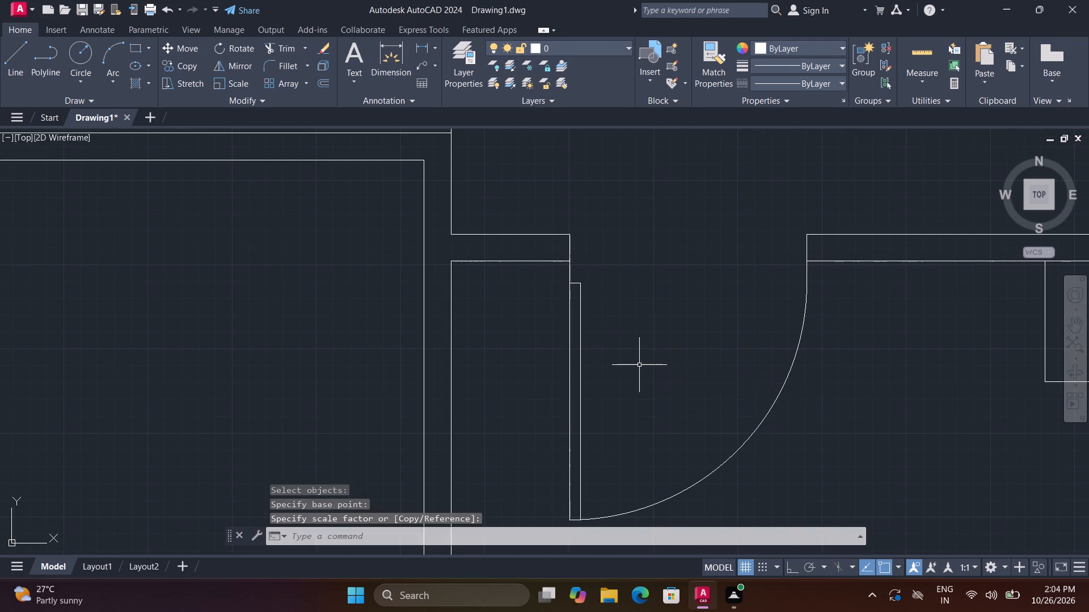
Flip the door copy near the right exterior wall vertically and horizontally so its leaf faces that wall and its swing points downward.
scroll(639, 365, "down", 4)
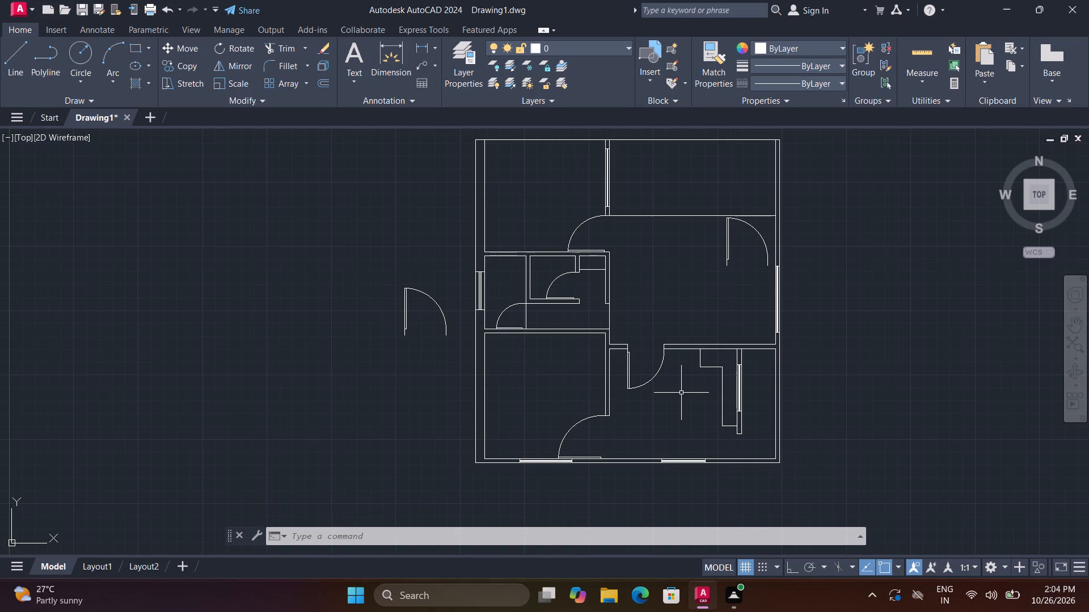
middle_click_drag(699, 267, 565, 389)
middle_click(565, 389)
scroll(626, 355, "up", 2)
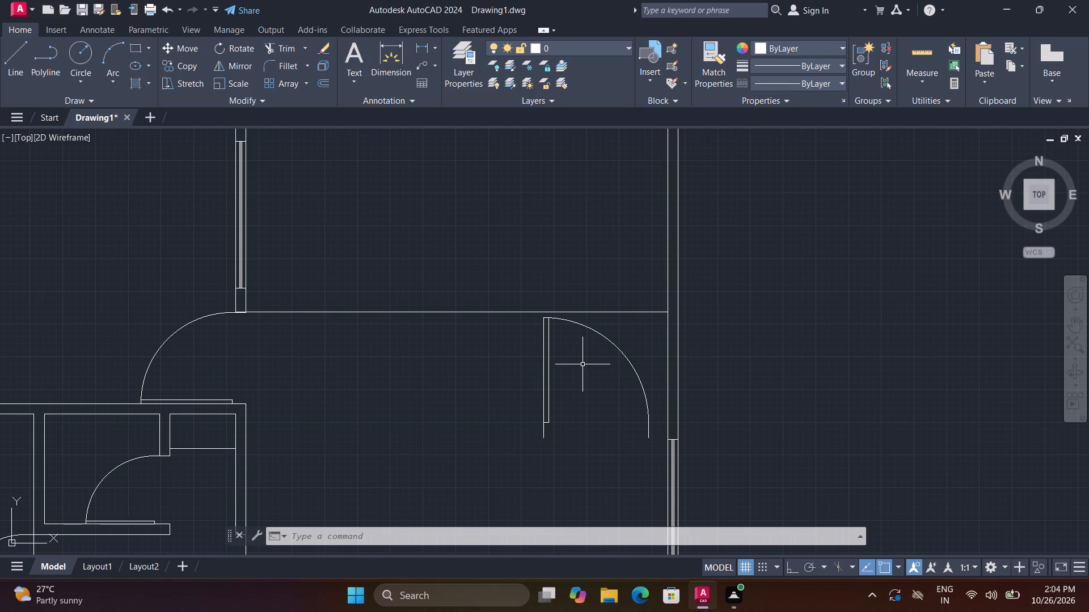
left_click(546, 356)
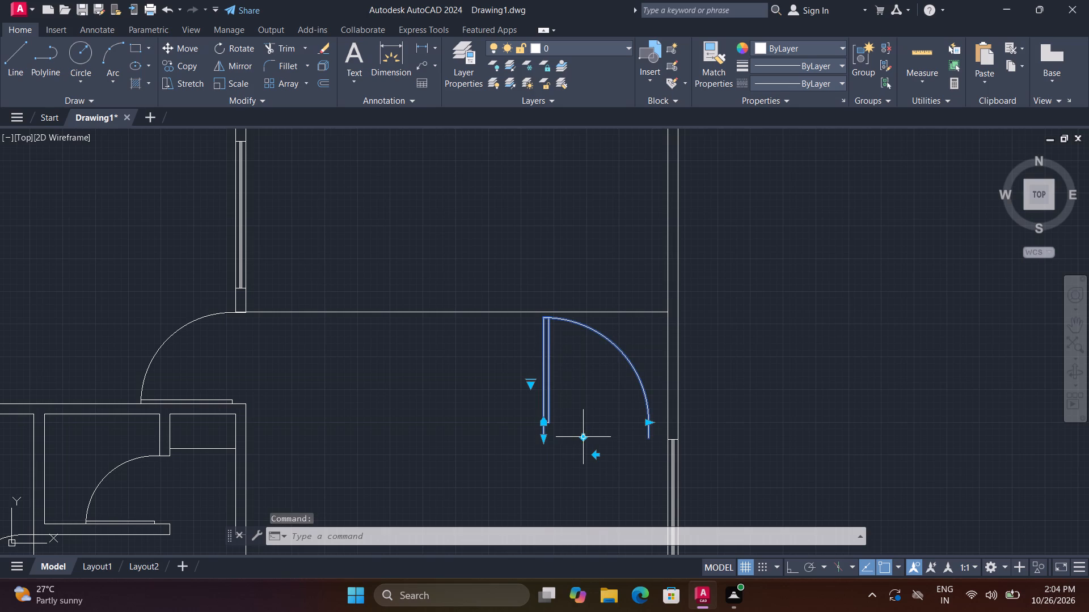
left_click(586, 435)
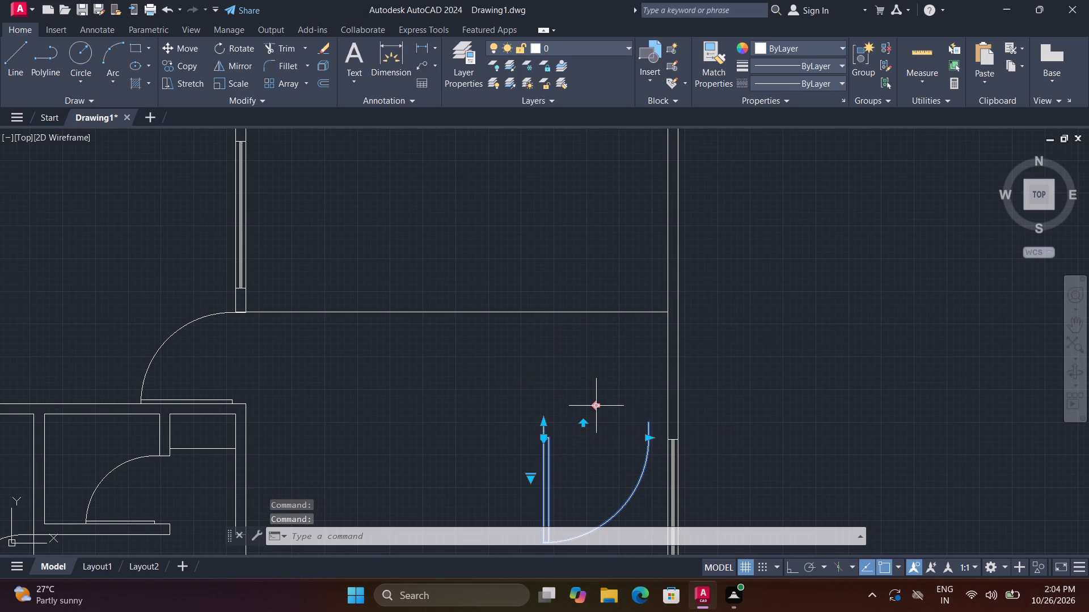
left_click(595, 406)
Move the right-hand door from its hinge-side end to where the upper-right room's lower line meets the exterior wall's inner face.
type("m")
key("space")
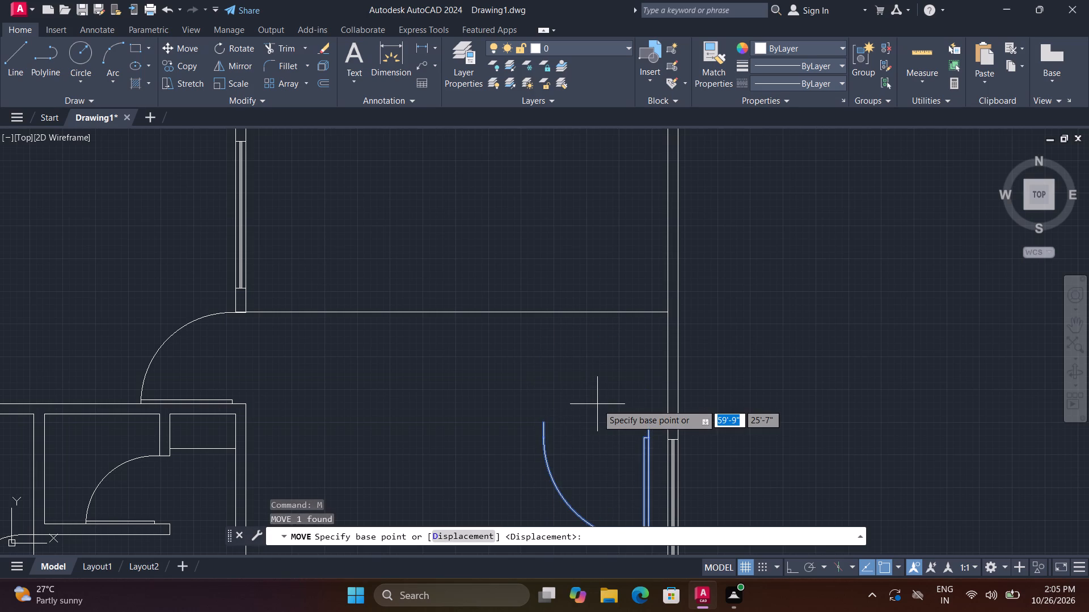
left_click(647, 419)
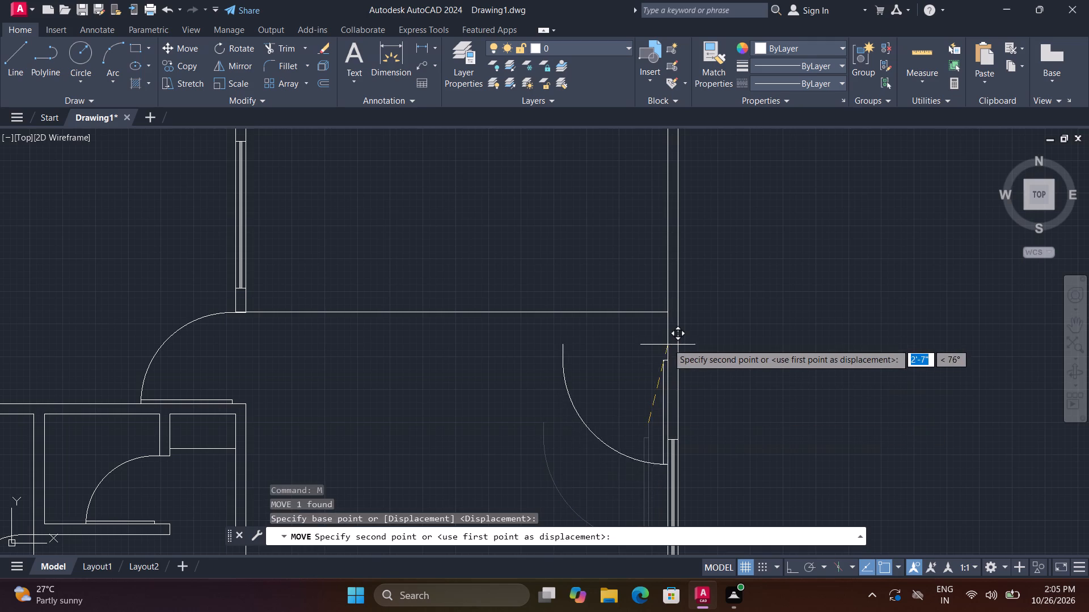
left_click(668, 311)
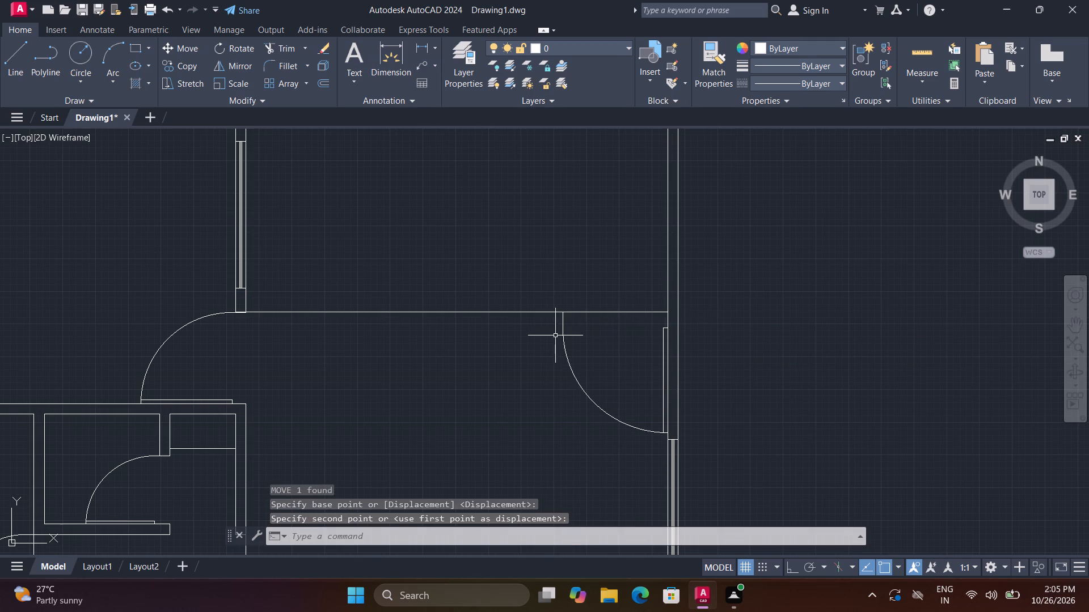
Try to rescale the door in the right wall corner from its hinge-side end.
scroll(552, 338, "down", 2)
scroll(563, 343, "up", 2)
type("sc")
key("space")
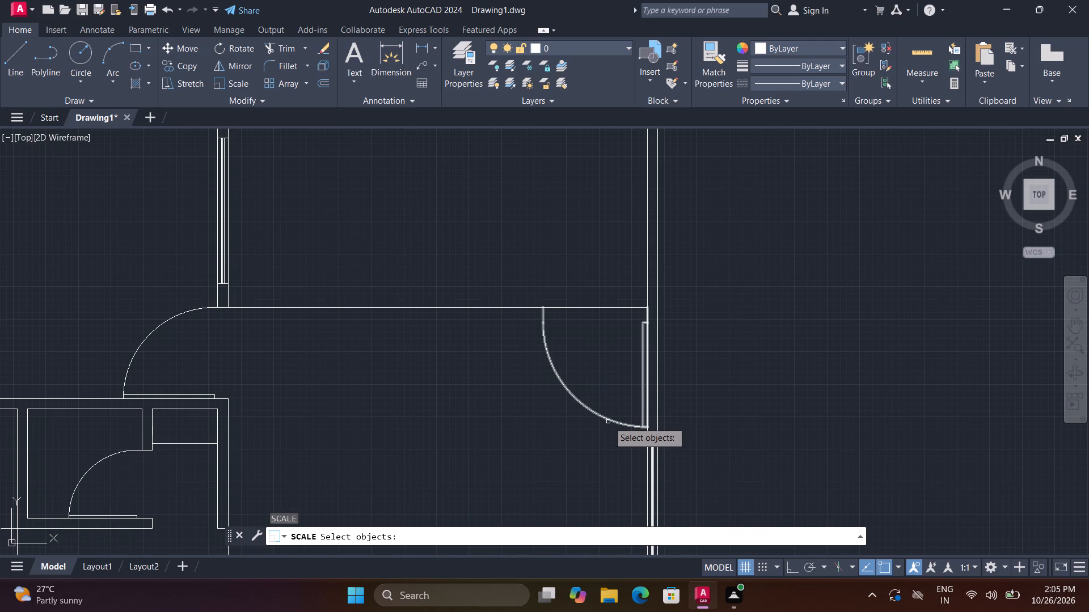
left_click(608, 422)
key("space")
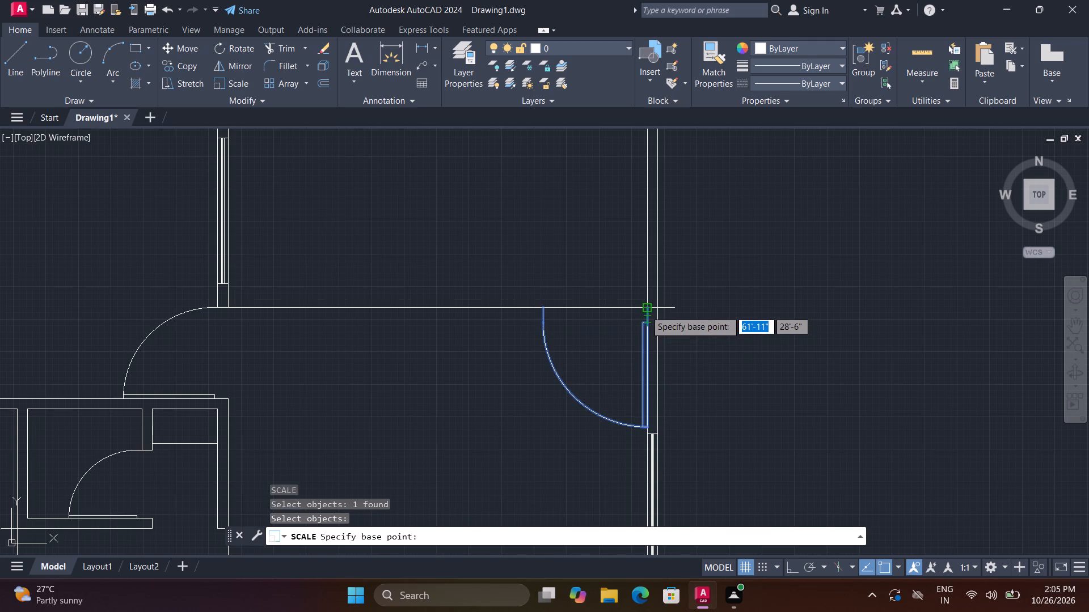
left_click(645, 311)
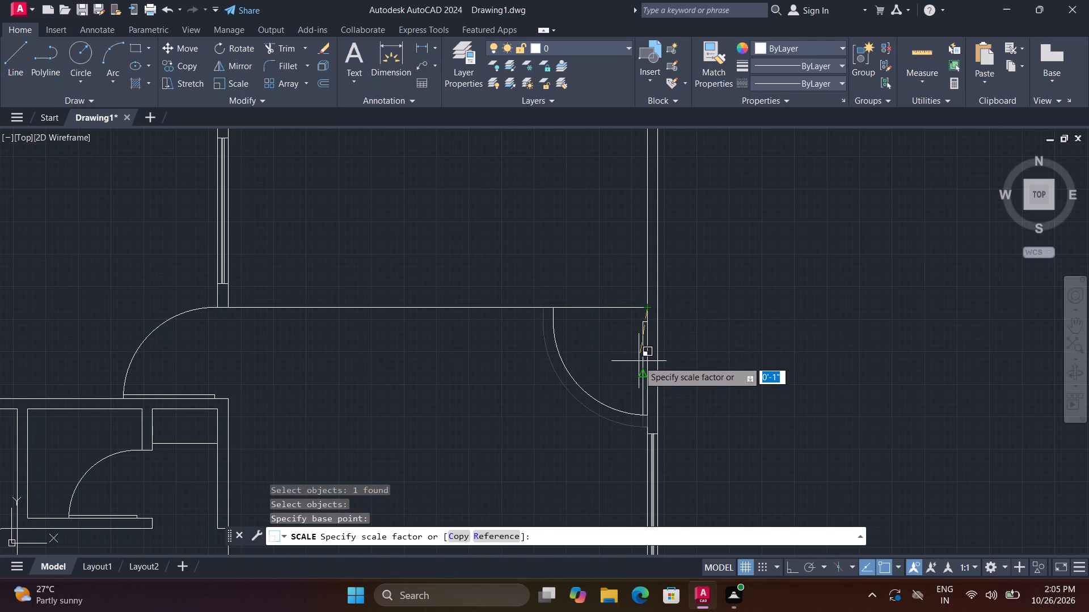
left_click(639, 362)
Scale the door in the right wall corner down from its hinge-side end so it stops short of the window below.
key("space")
left_click(645, 342)
key("space")
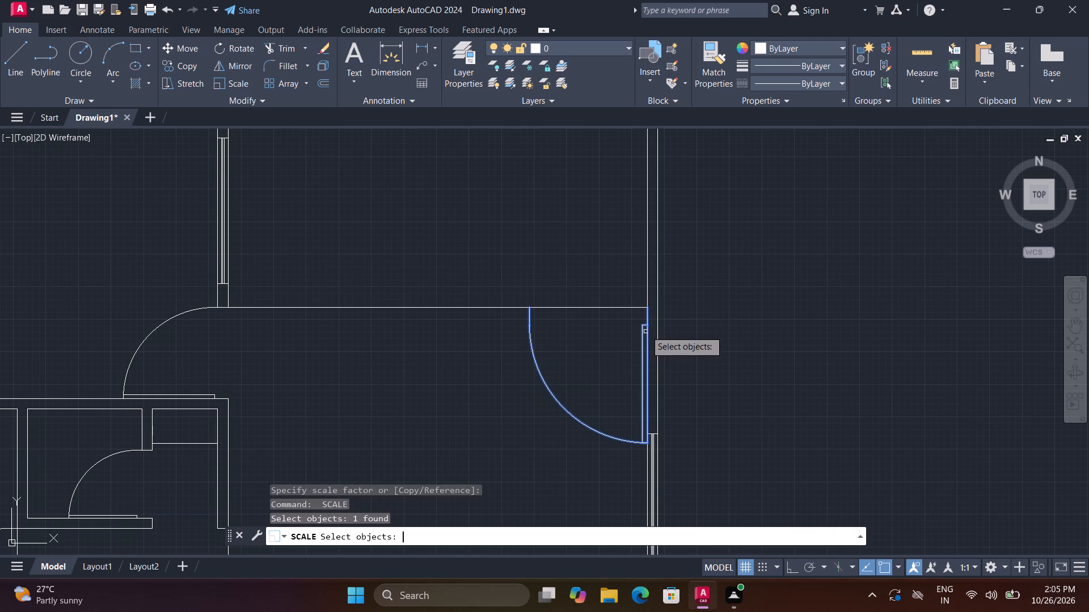
left_click(647, 308)
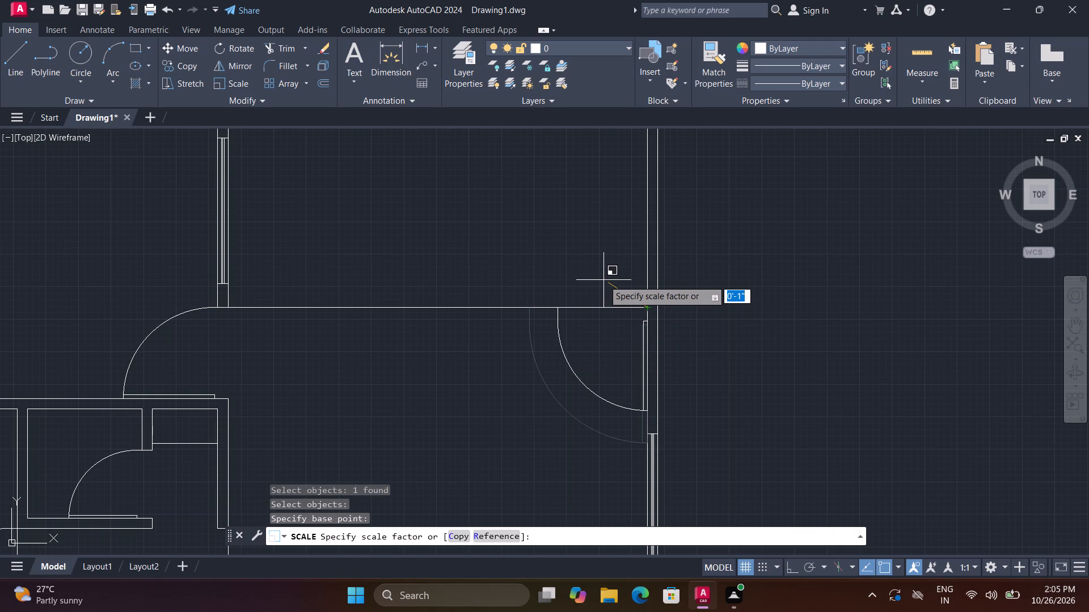
left_click(601, 283)
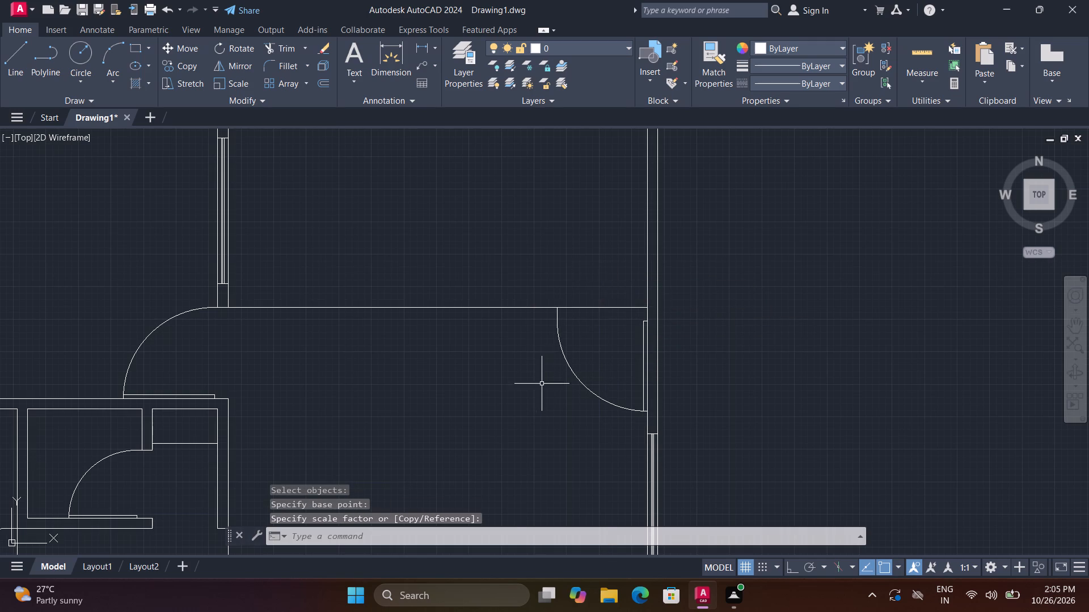
With Ortho on, draw a vertical line about 6'-2" long across the upper-right room, about 3'-5" right of the partition's lower end.
scroll(539, 385, "down", 1)
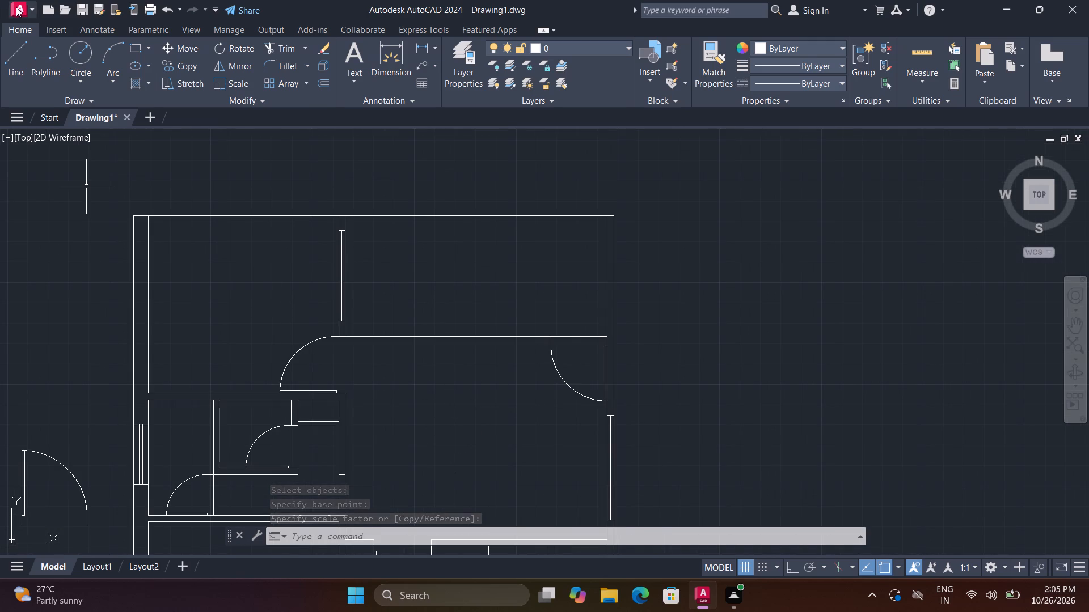
left_click(16, 54)
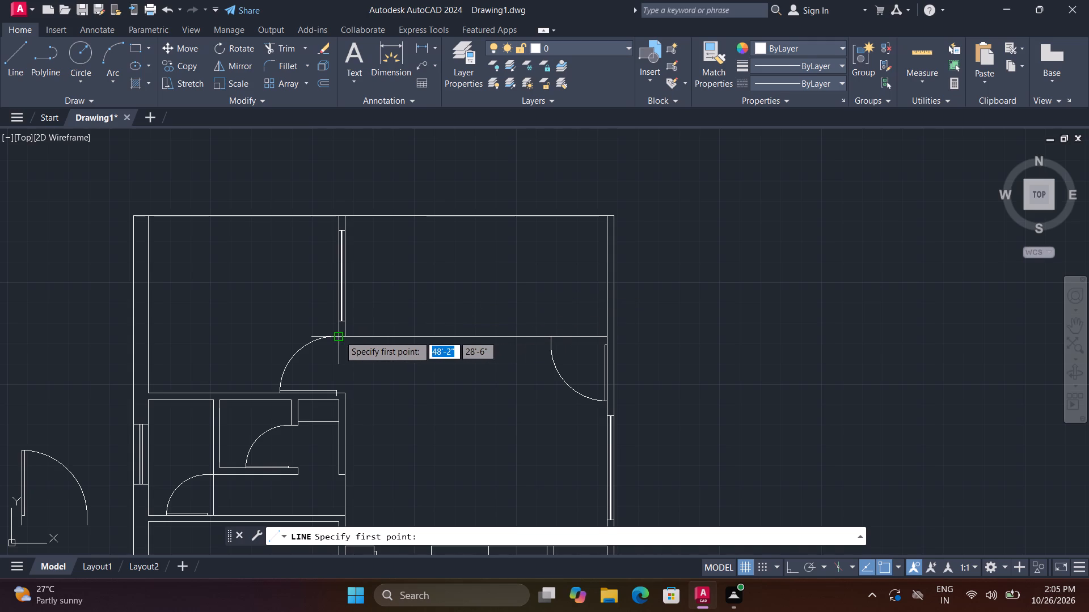
left_click(403, 337)
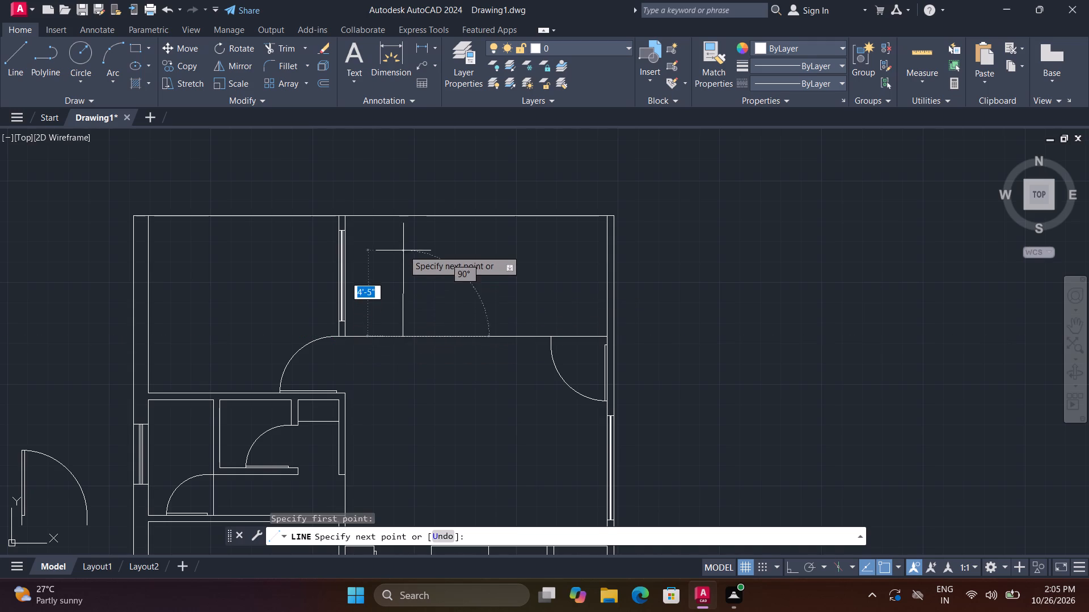
key("F8")
left_click(404, 218)
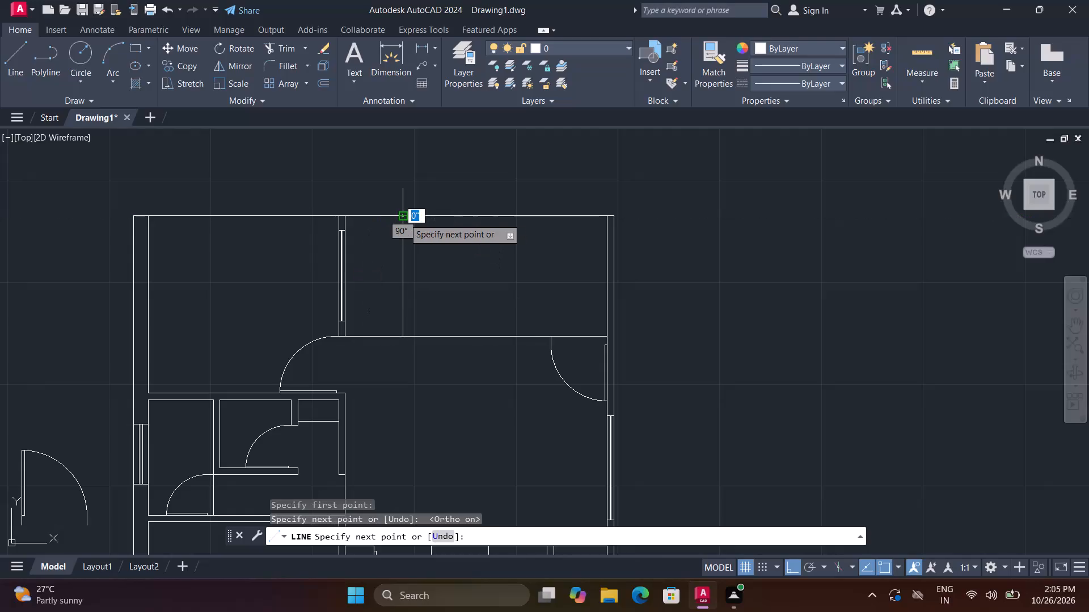
key("space")
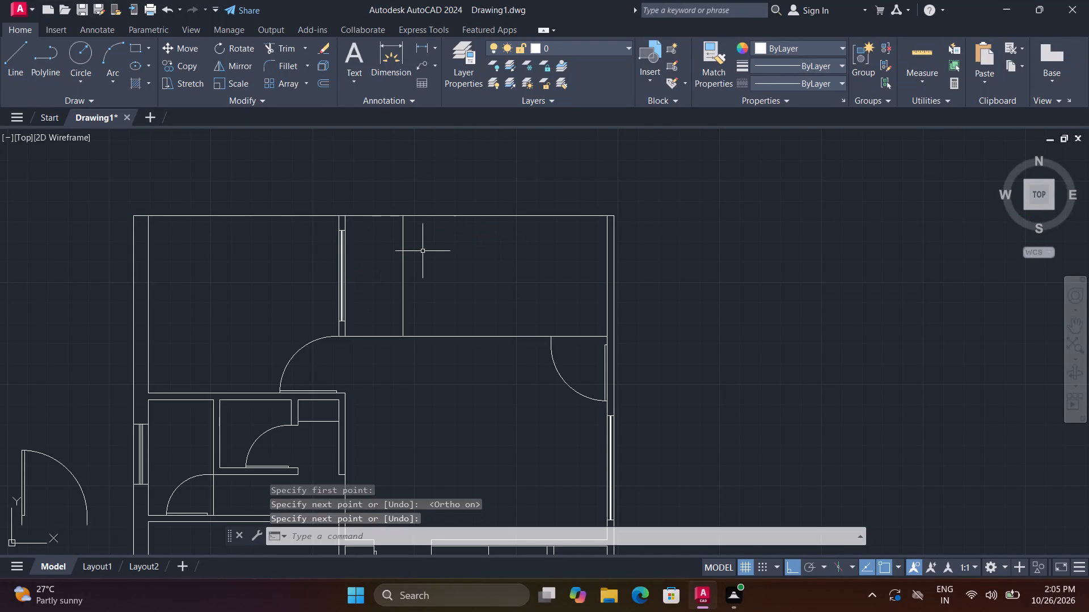
From the new vertical line's midpoint, draw lines 4" up, about 7'-3" right, and down to the room's lower line.
key("space")
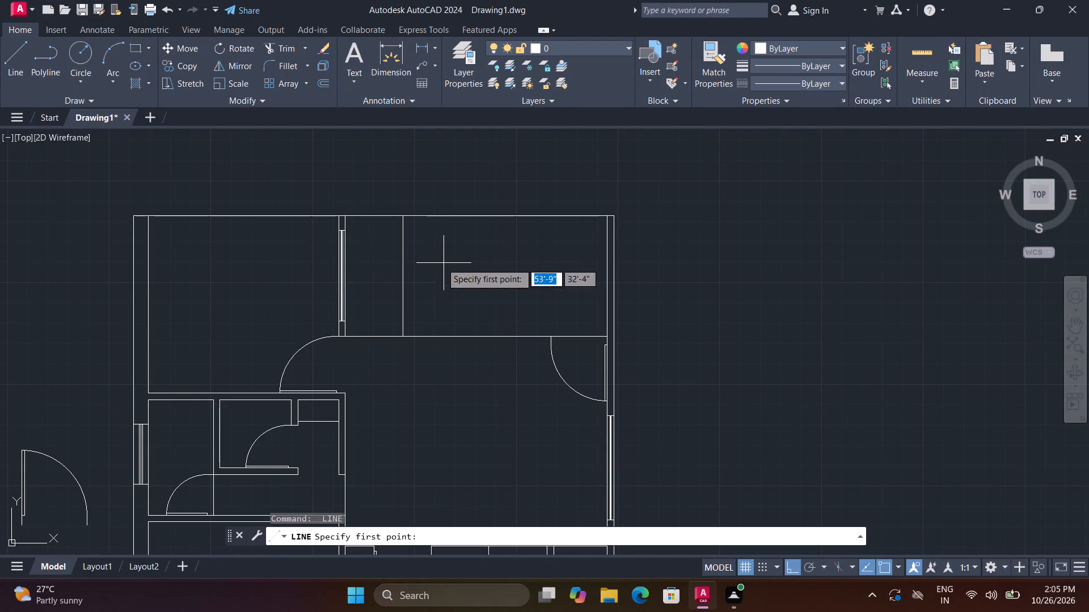
left_click(404, 275)
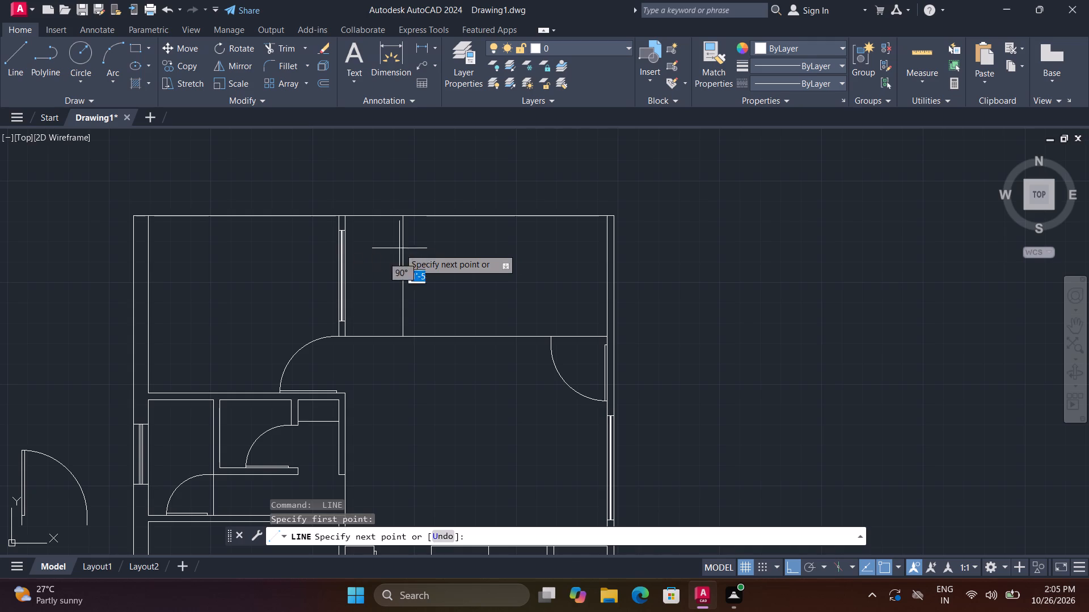
type("4\"")
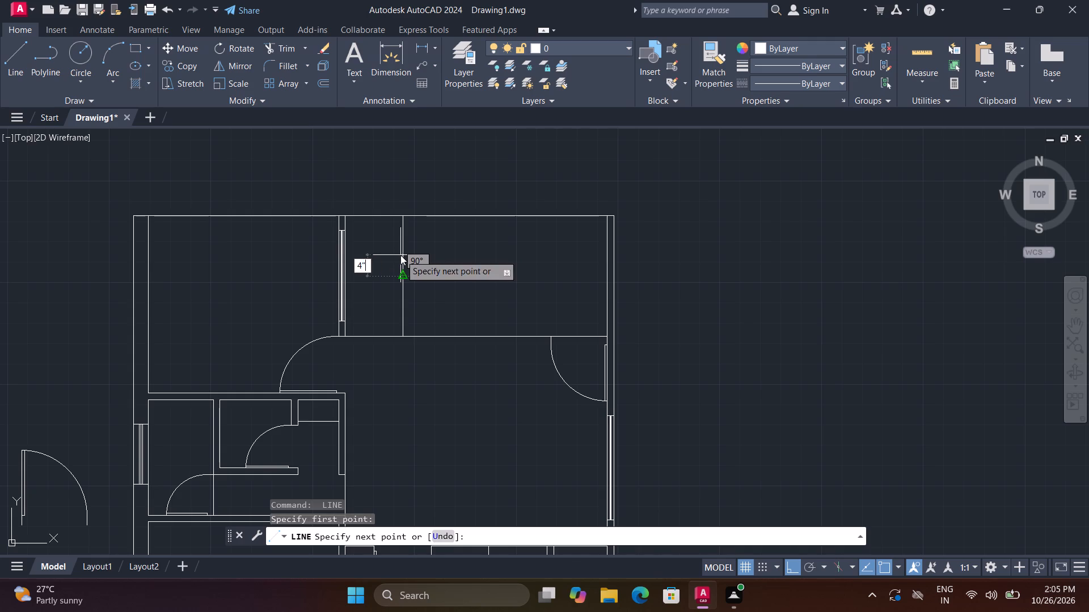
key("Return")
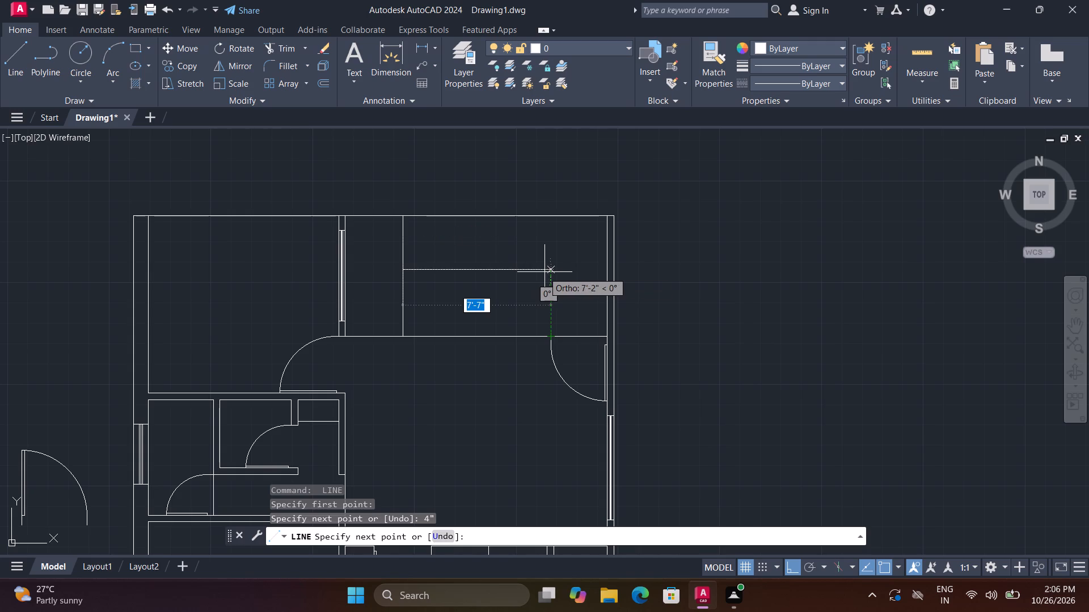
scroll(541, 272, "up", 2)
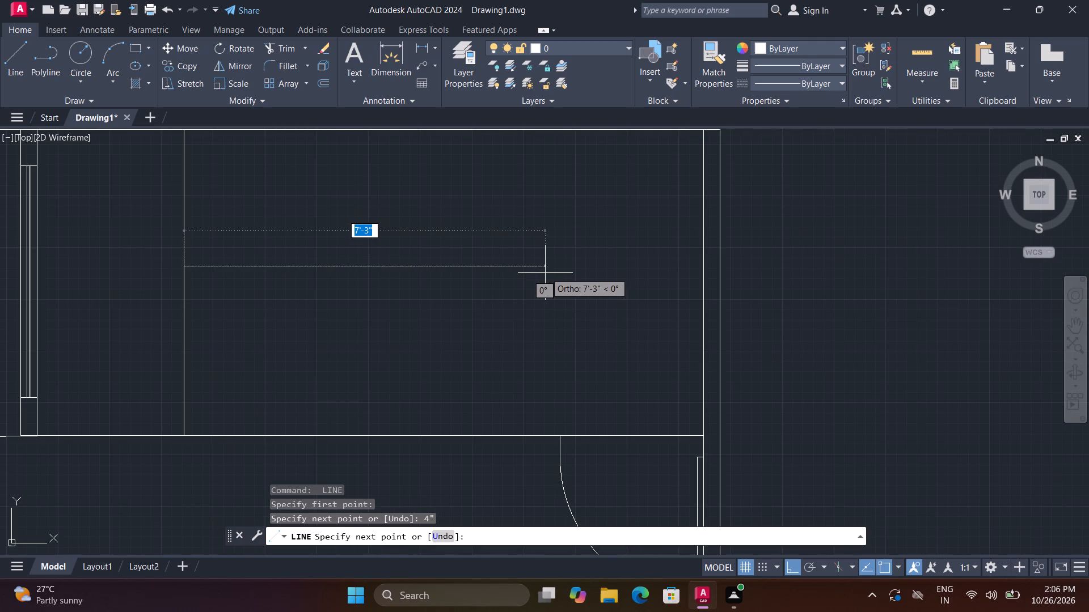
left_click(544, 273)
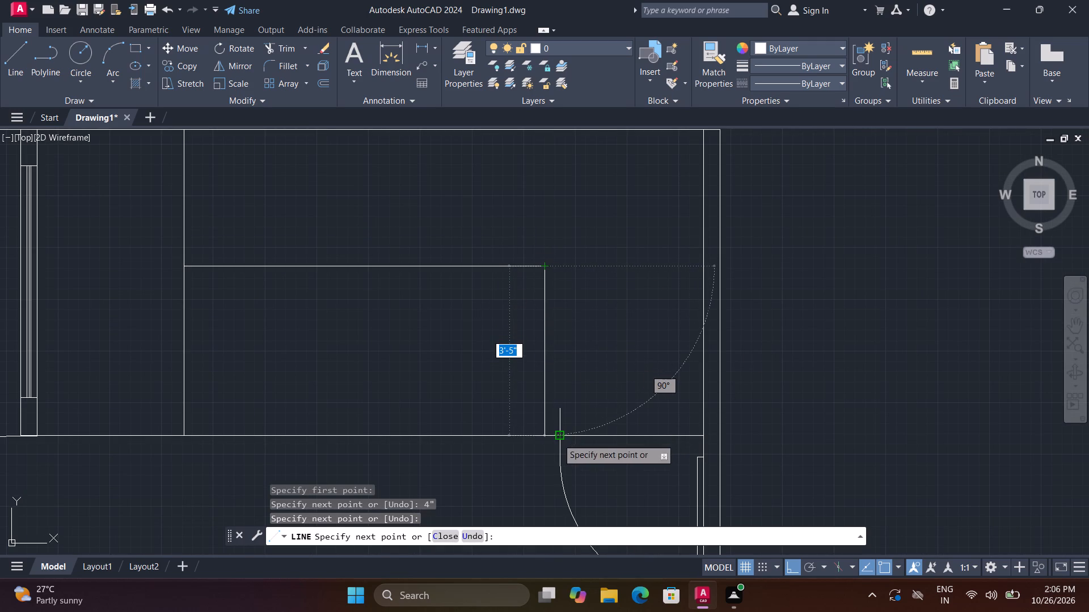
left_click(544, 436)
key("space")
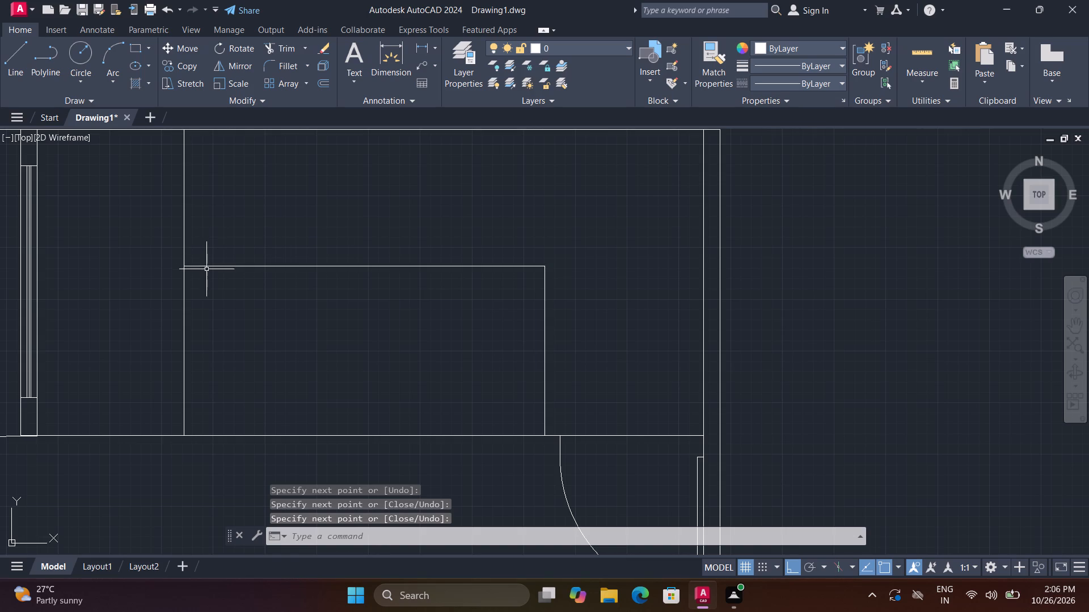
From the outline's upper-left corner, draw a line 8" down and about 7'-3" right to the outline's right side.
key("space")
left_click(185, 267)
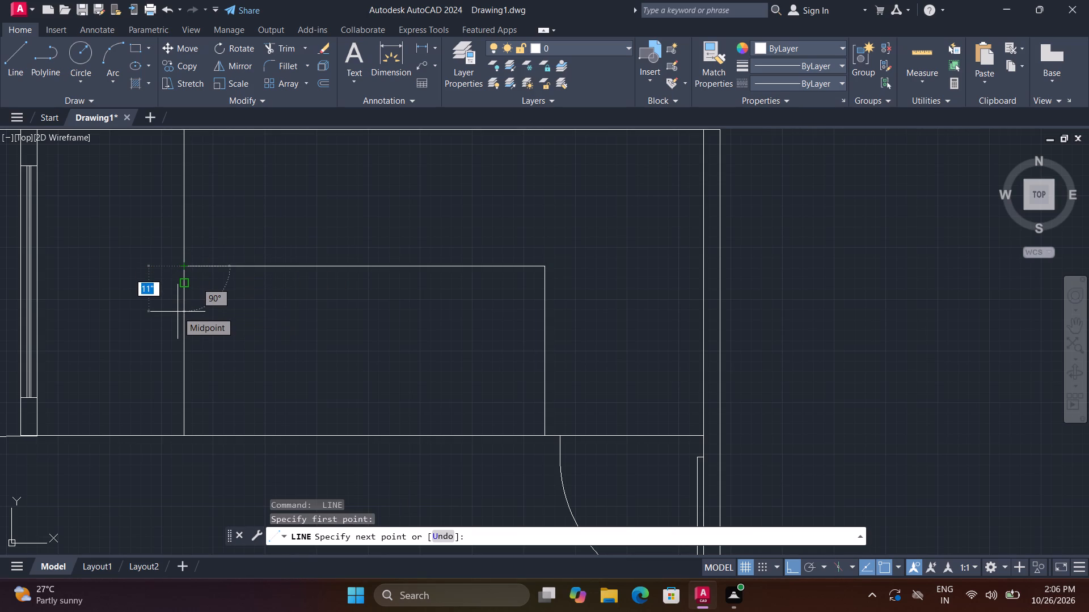
key("8")
key("shift+quotedbl")
key("Return")
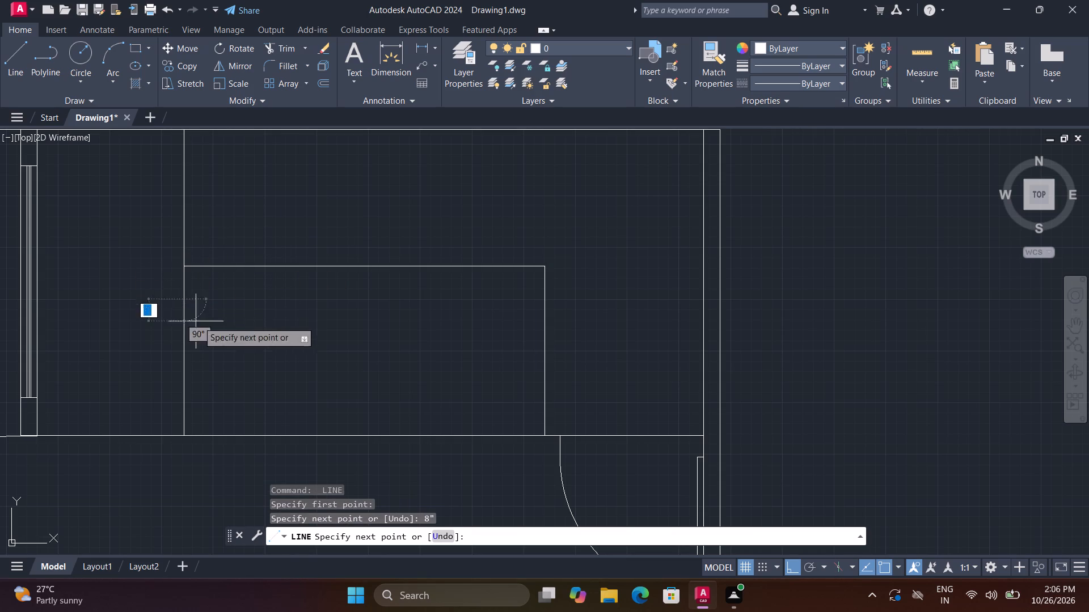
left_click(545, 299)
key("space")
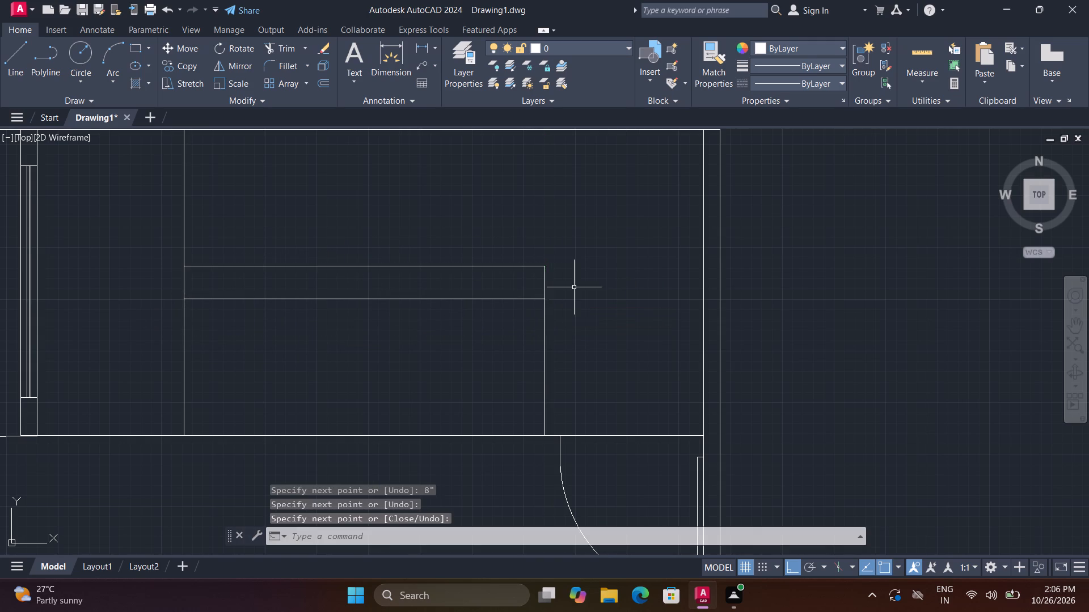
key("space")
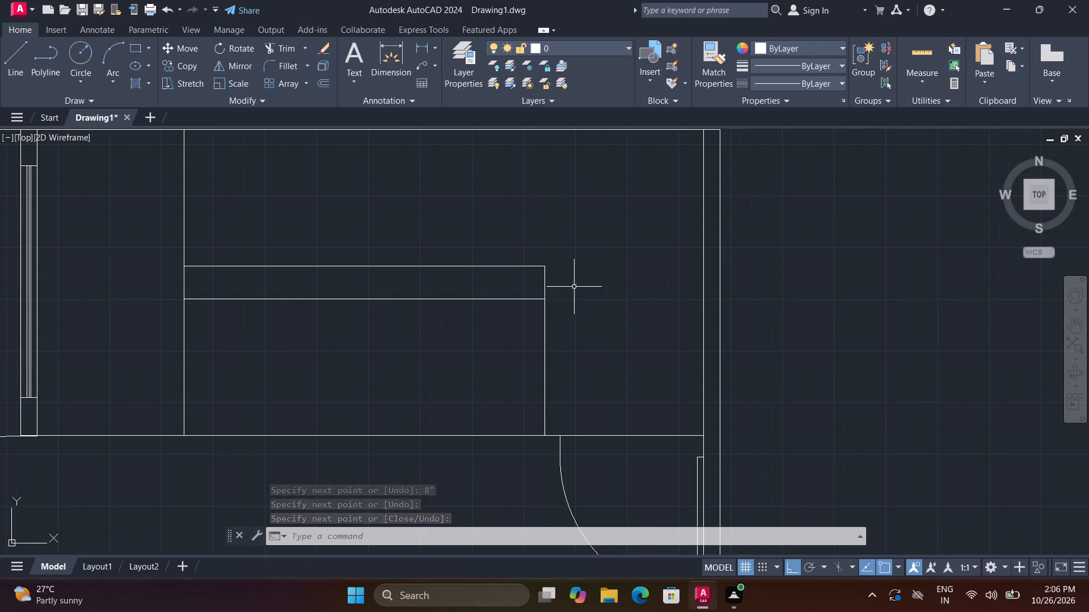
Draw a vertical line about 2'-9" up from the outline's upper-right corner to the room's upper line.
left_click(543, 269)
middle_click_drag(542, 215, 545, 309)
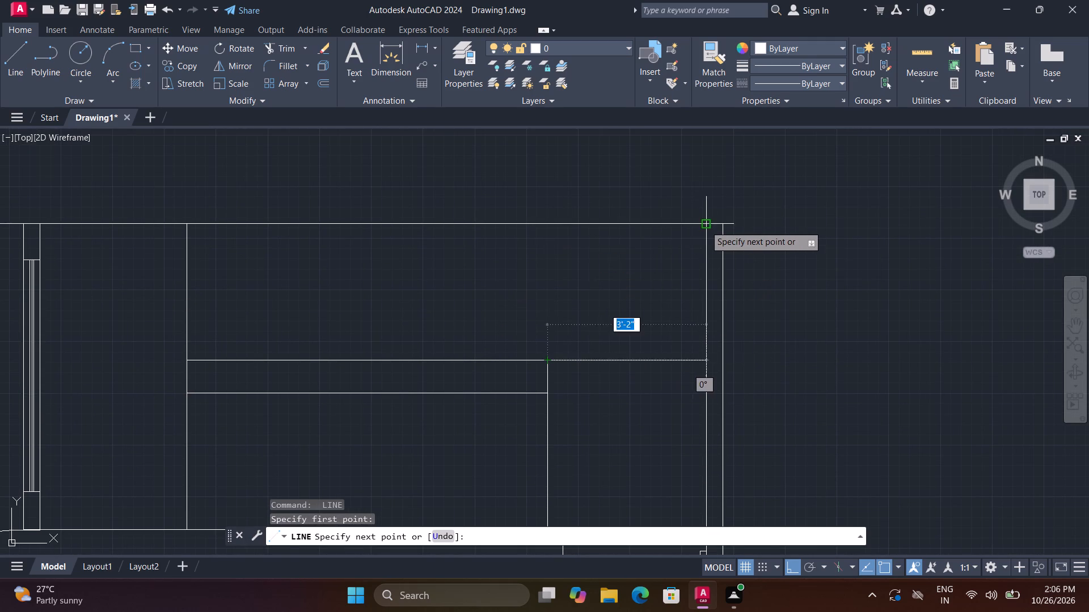
left_click(546, 226)
key("space")
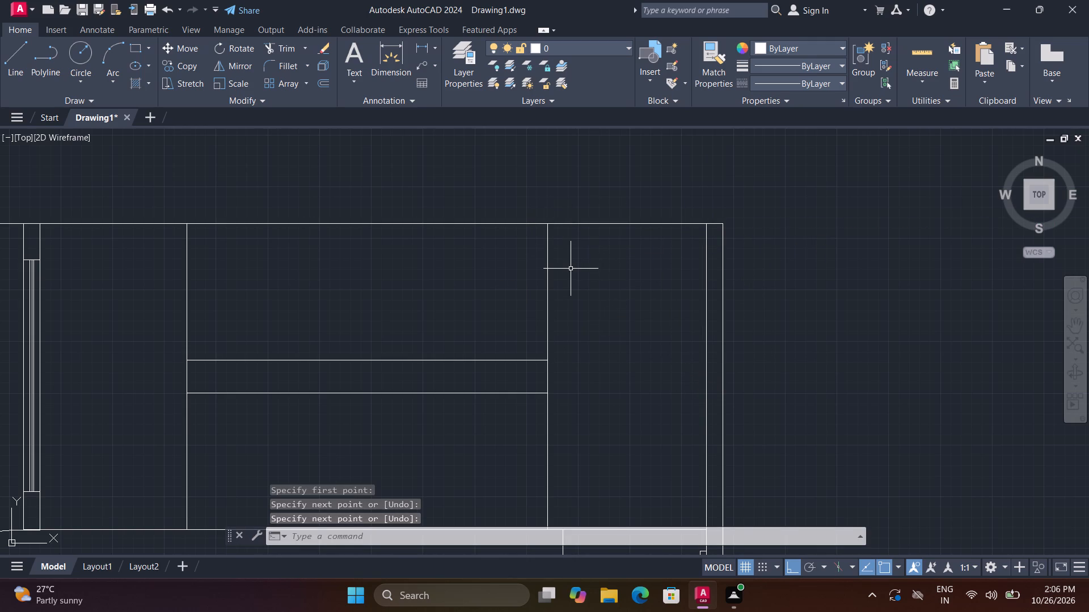
Offset the upper-right room's left interior vertical line rightward four times in succession, each new line 1' from the previous one.
scroll(571, 271, "down", 1)
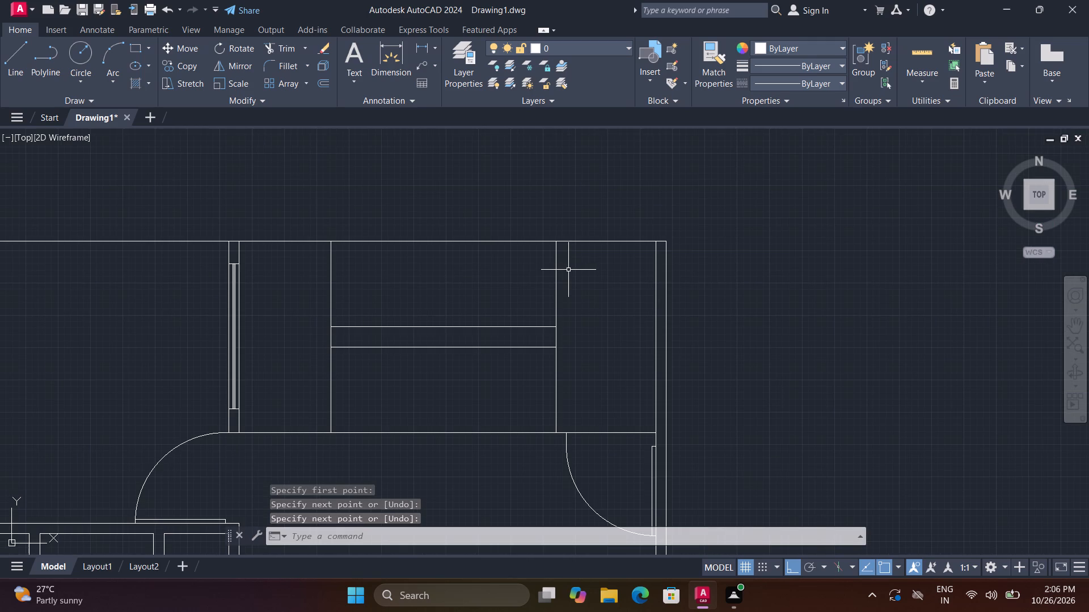
type("o t")
key("space")
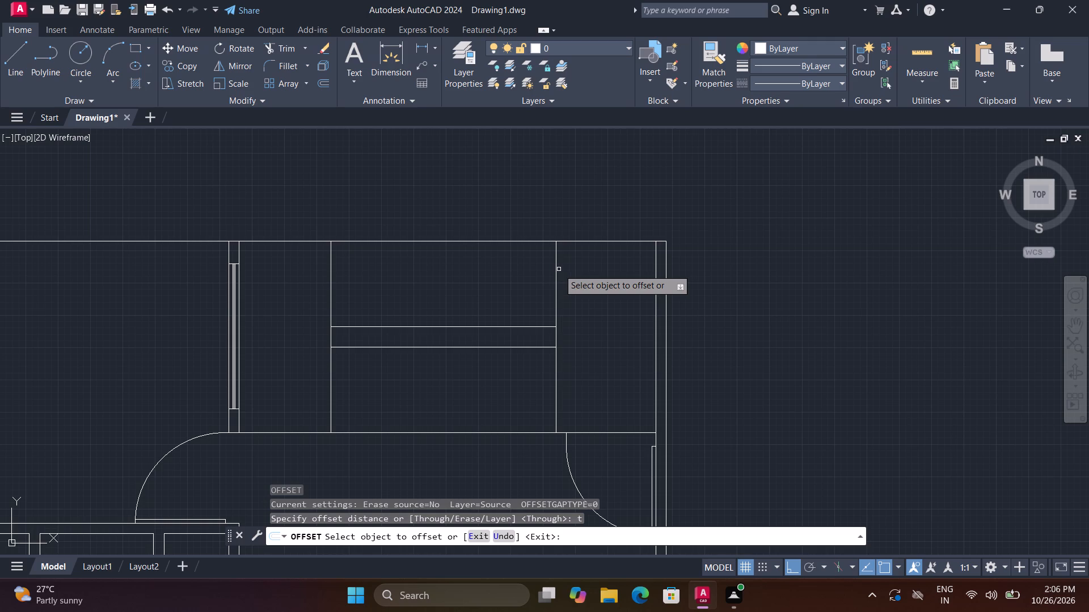
left_click(330, 283)
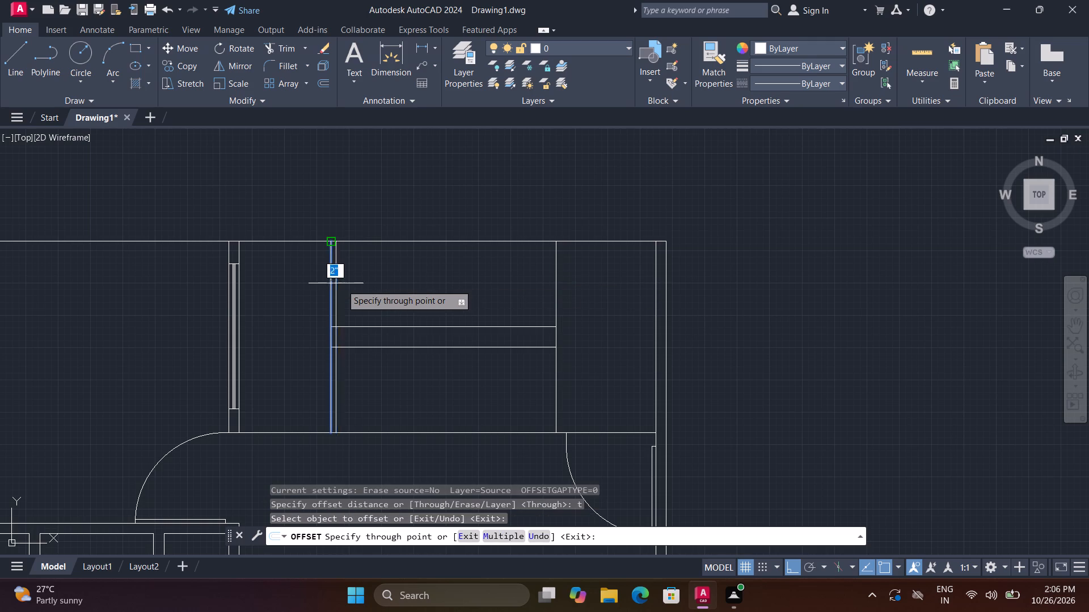
type("1'")
key("Return")
left_click(362, 279)
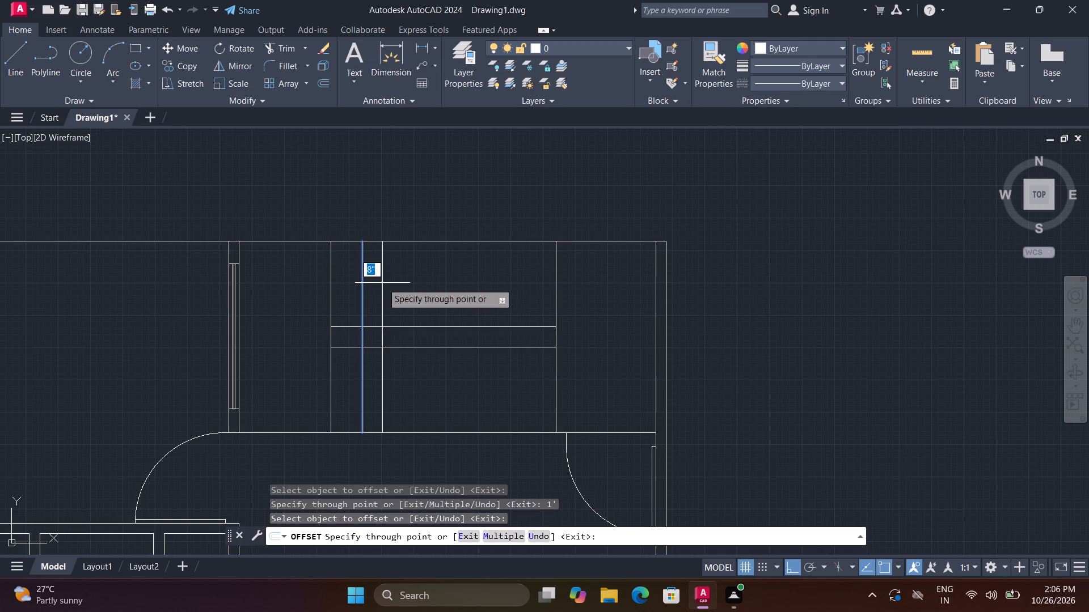
type("1'")
key("Return")
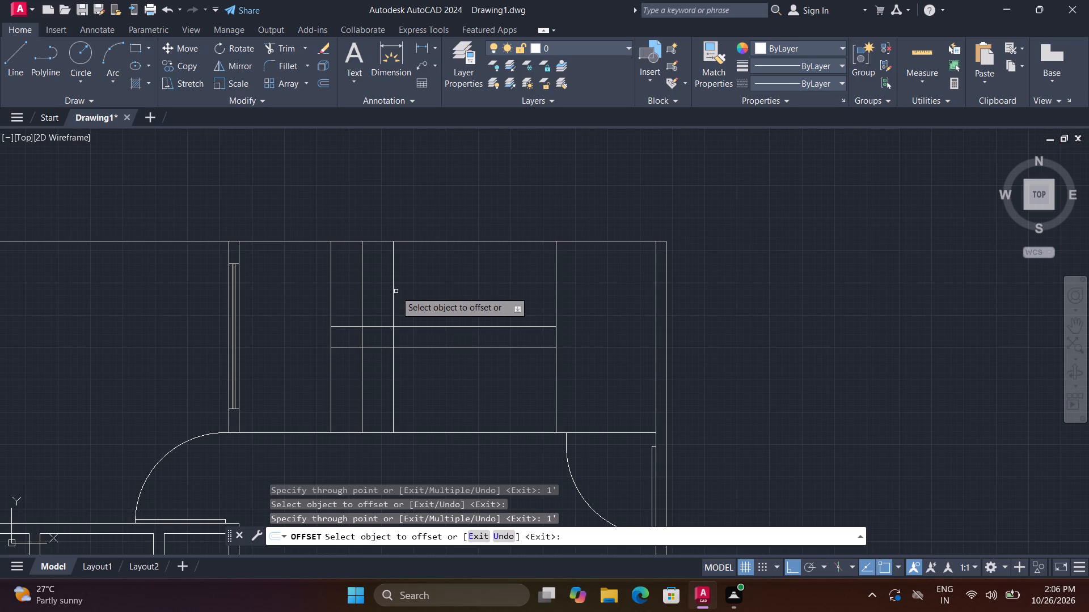
left_click(395, 291)
type("1'")
key("Return")
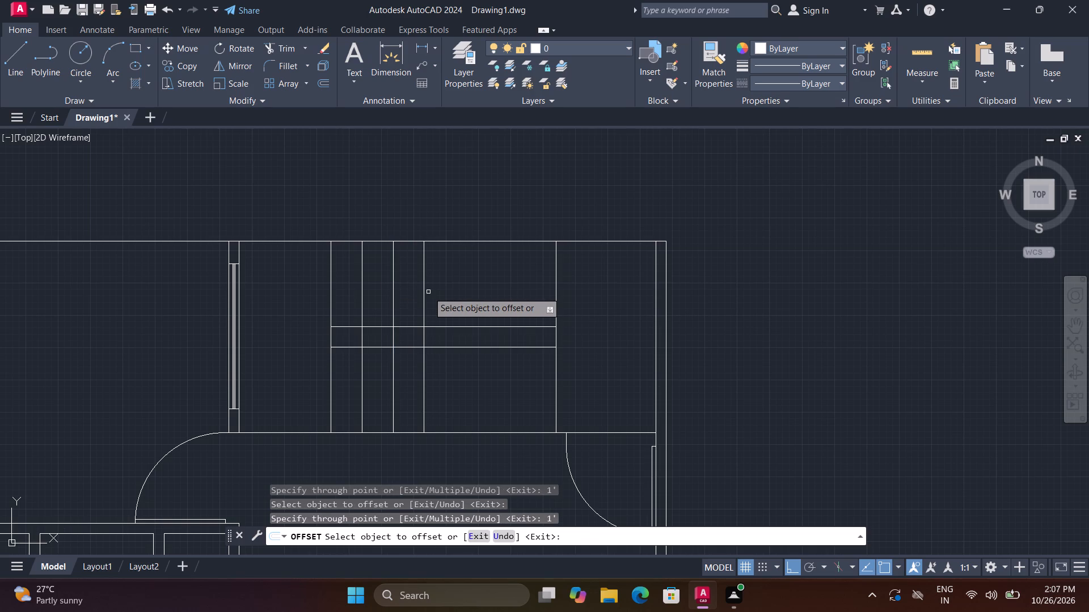
left_click(423, 286)
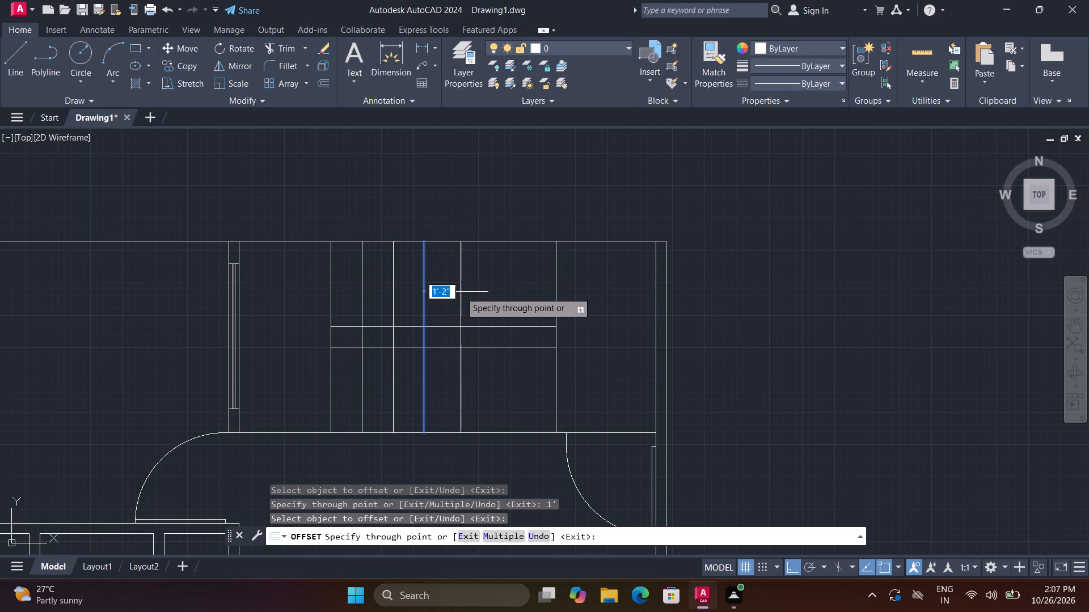
type("1'")
key("Return")
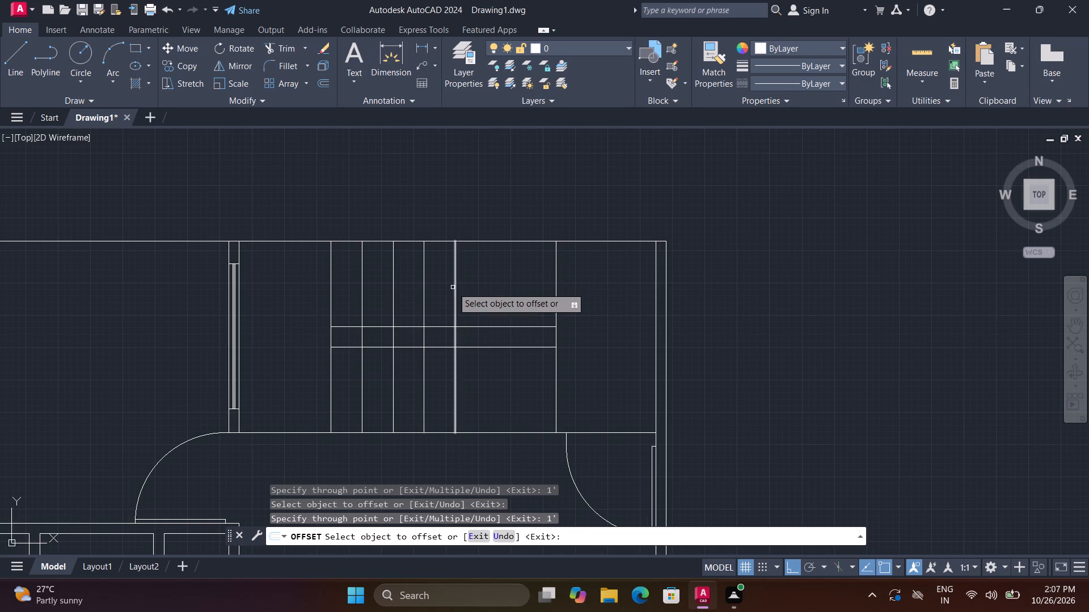
Continue the row with three more vertical offsets to the right, each spaced 1' from the previous line.
left_click(453, 287)
left_click(455, 289)
type("1'")
key("Return")
left_click(488, 294)
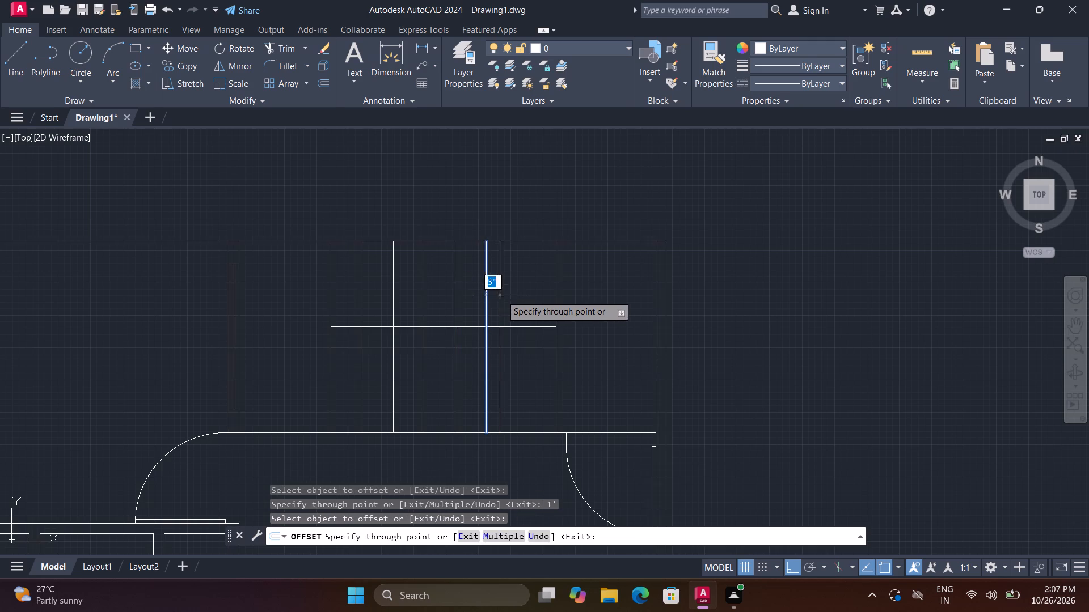
type("1'")
key("Return")
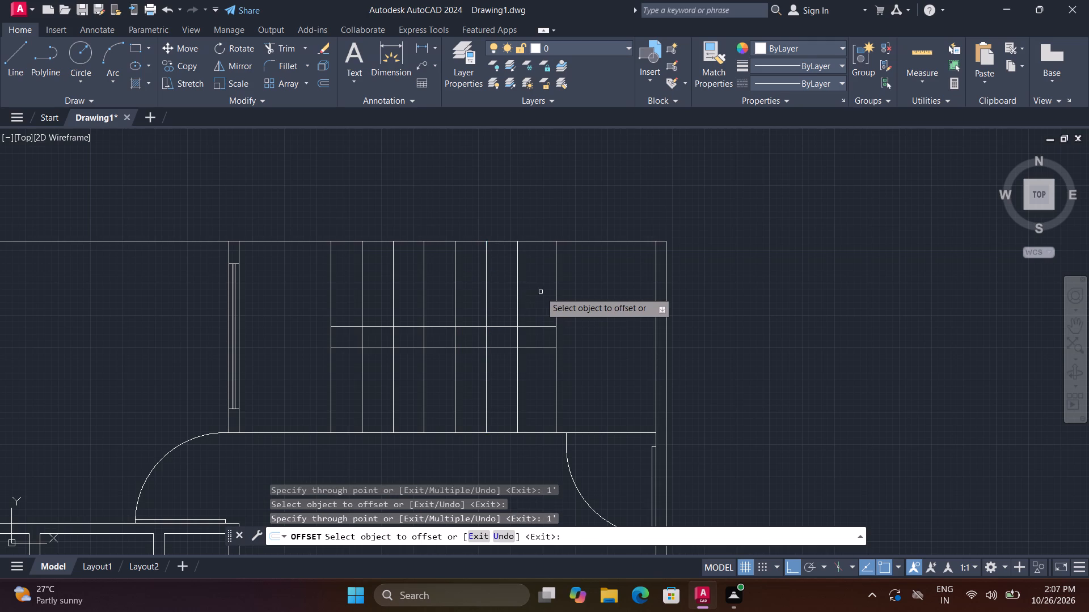
left_click(518, 294)
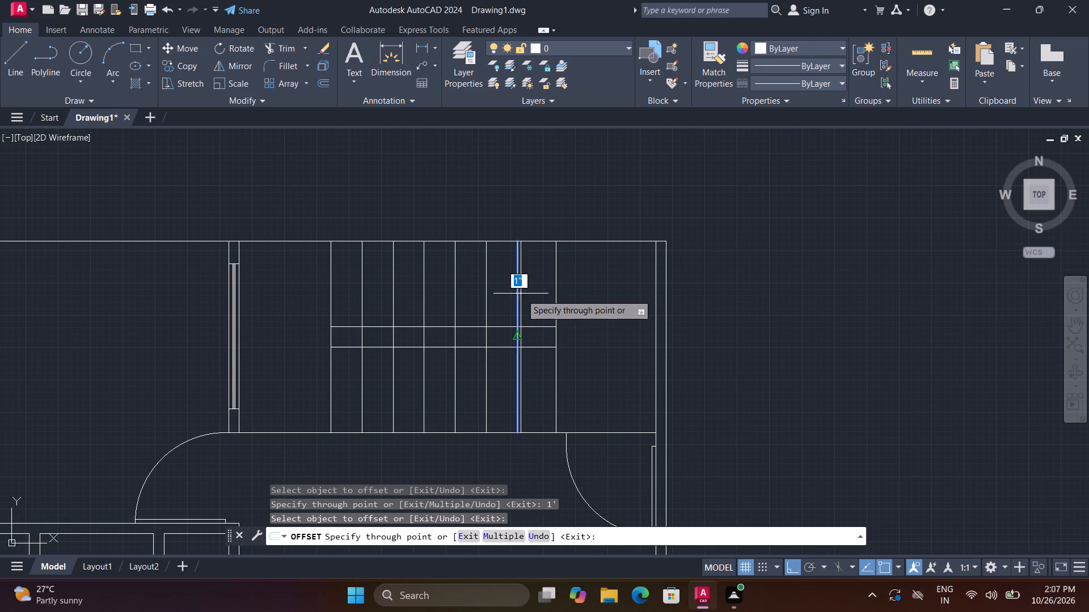
type("1'")
key("Return")
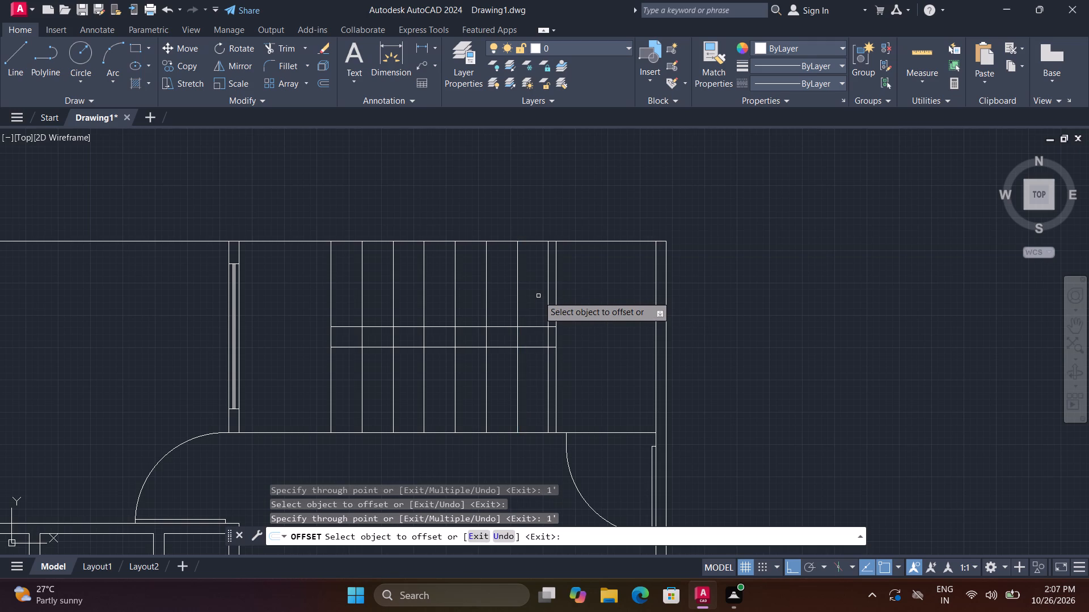
key("1")
type("trv")
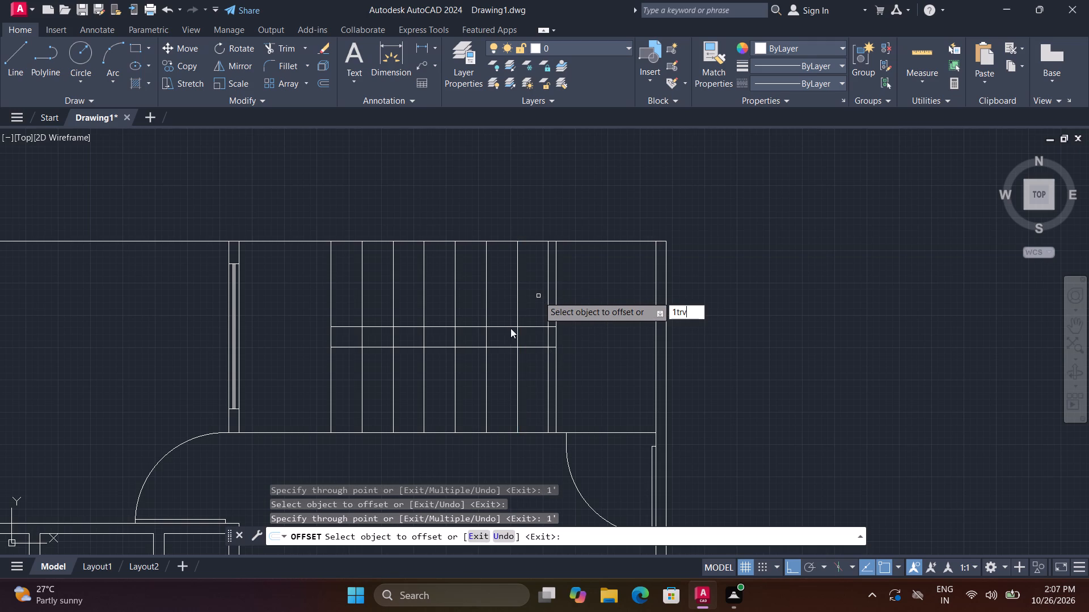
key("Escape")
key("Escape")
key("Escape")
Trim away the parts of the offset vertical lines lying between the two horizontal lines, up to the sixth offset line.
key("t")
type("r")
key("space")
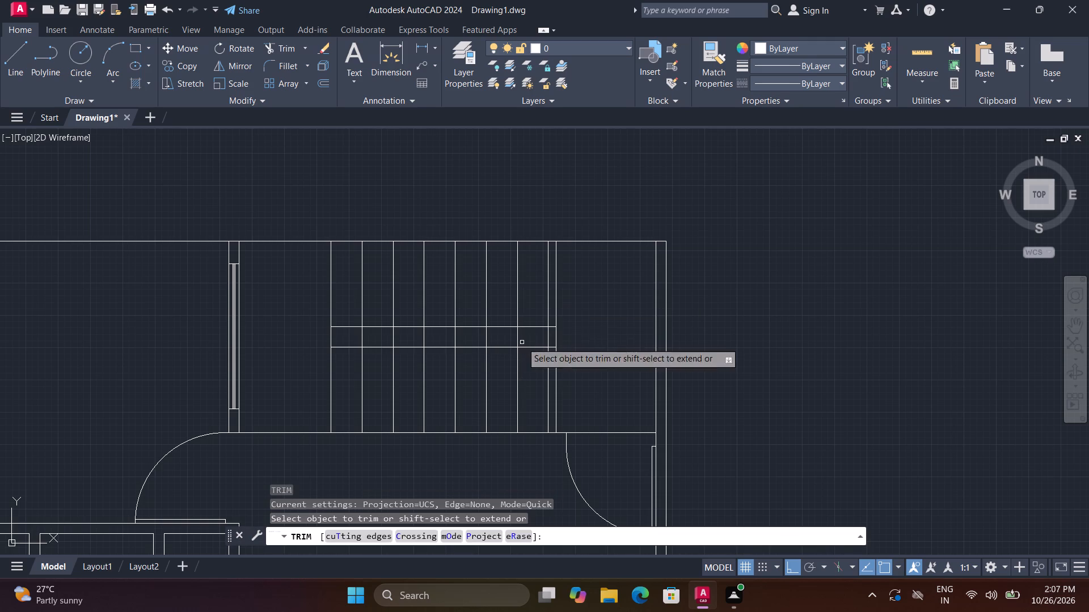
left_click(344, 337)
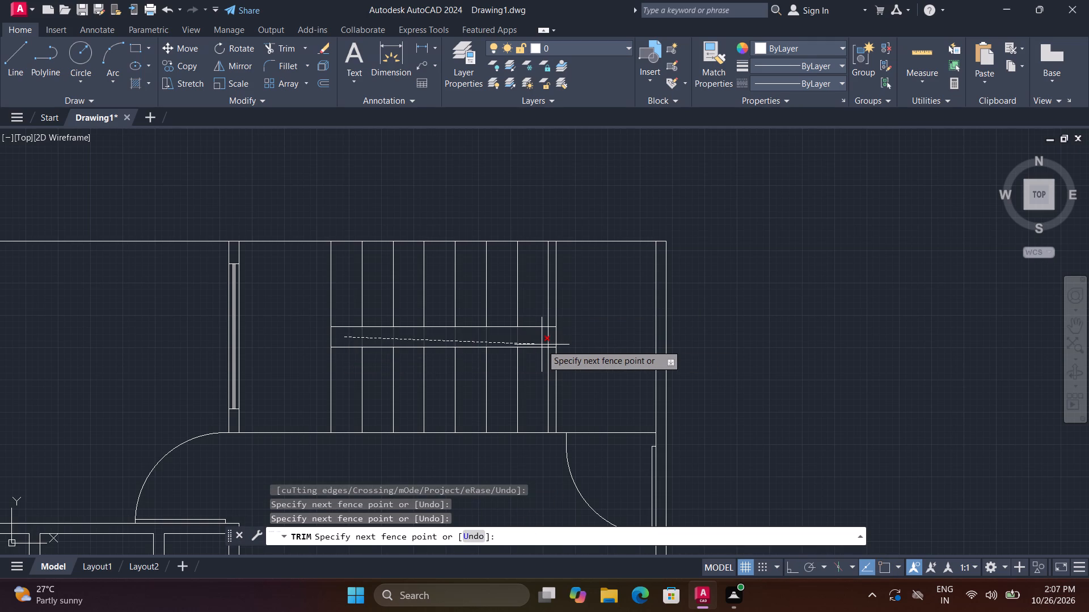
left_click(538, 338)
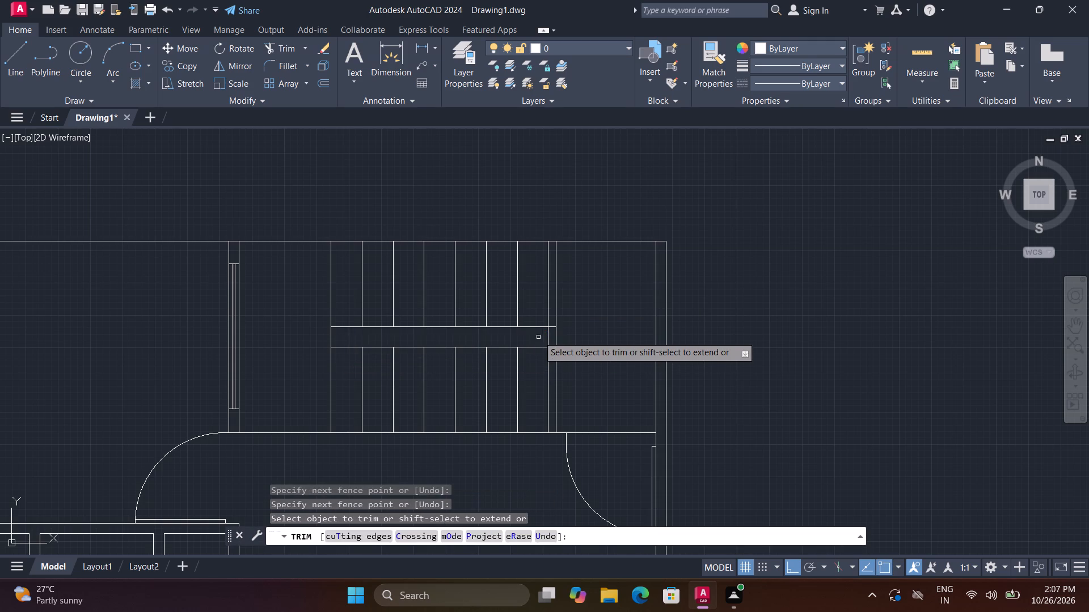
Trim away the outline's old right side and the horizontal line ends extending beyond the last offset line.
left_click(552, 332)
left_click(560, 305)
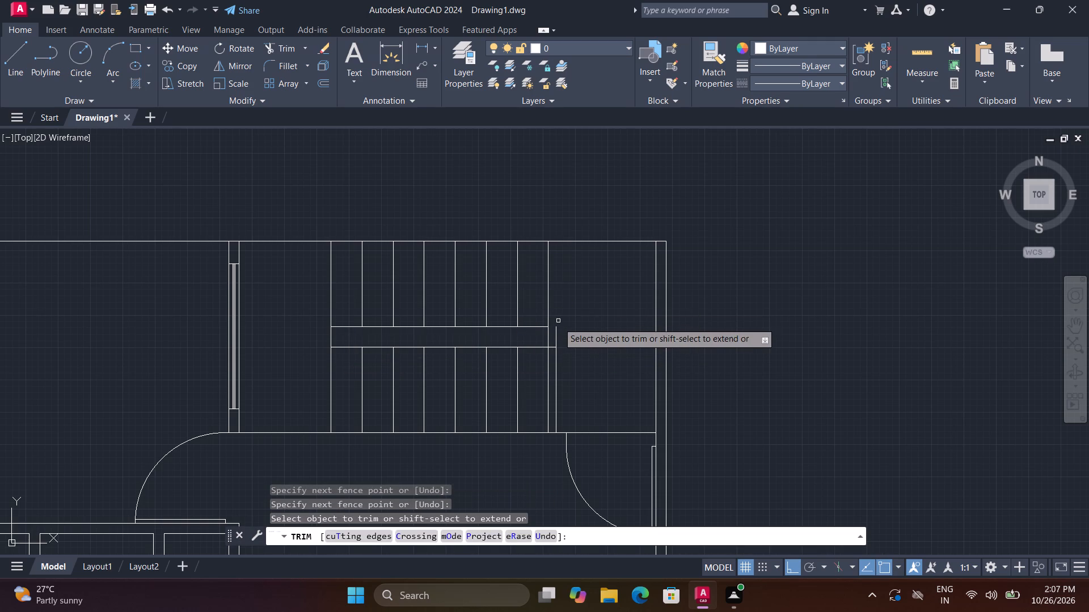
left_click(554, 330)
left_click(555, 339)
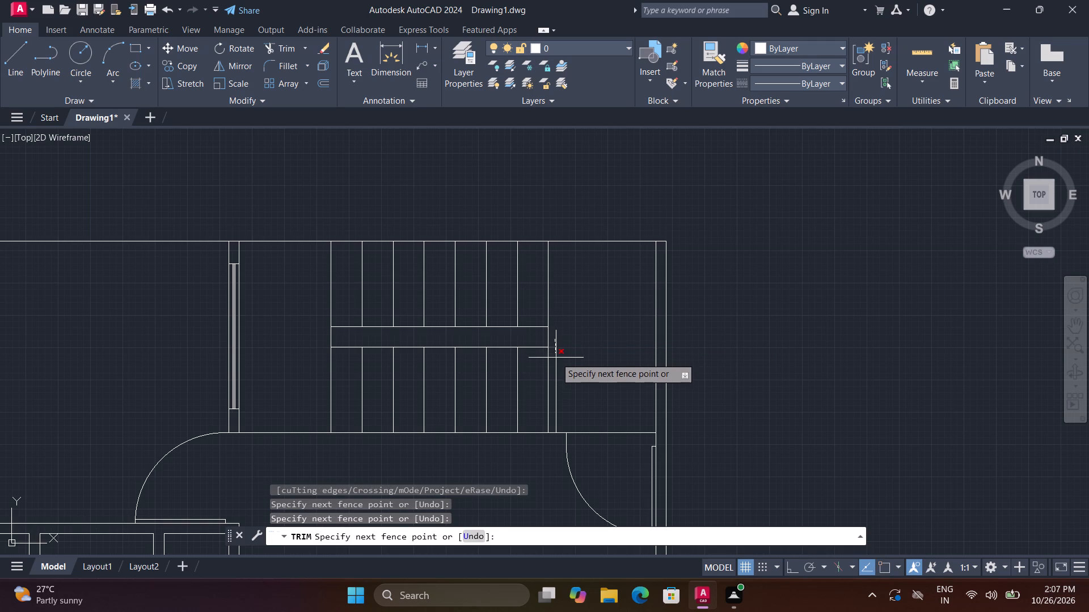
left_click(556, 358)
left_click(556, 358)
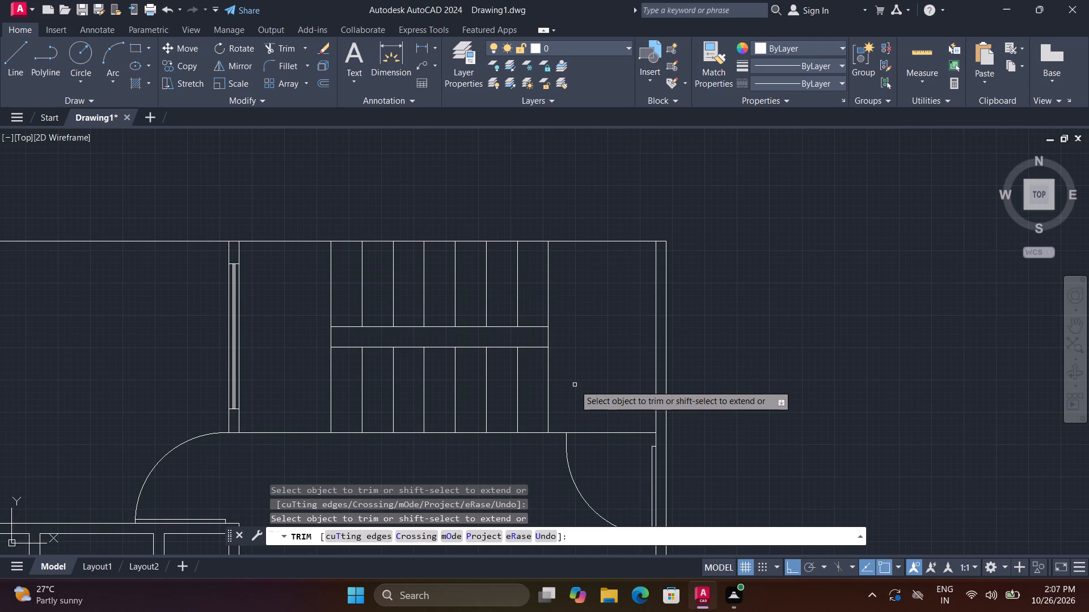
middle_click_drag(571, 364, 495, 302)
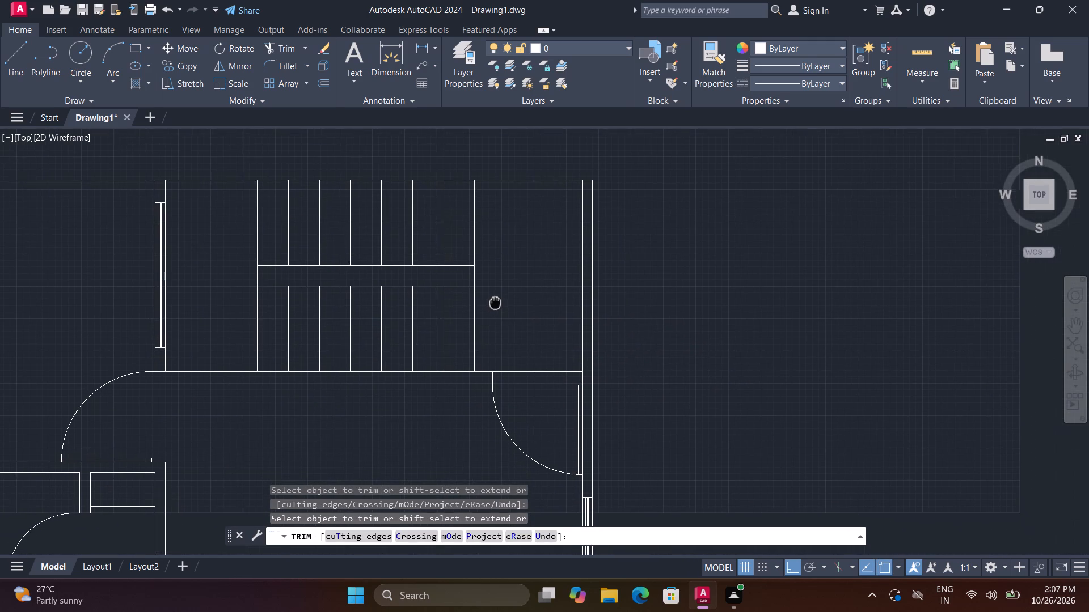
middle_click(494, 301)
key("space")
Scale the door below the stair lines up slightly from its corner on the right wall.
key("s")
key("c")
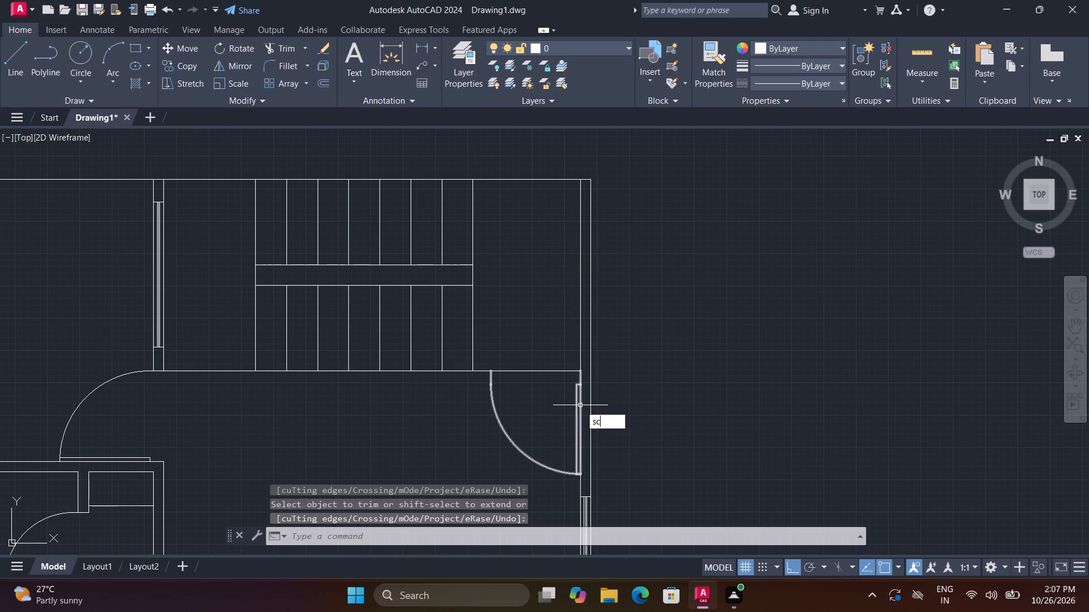
key("space")
left_click(580, 397)
key("space")
left_click(581, 371)
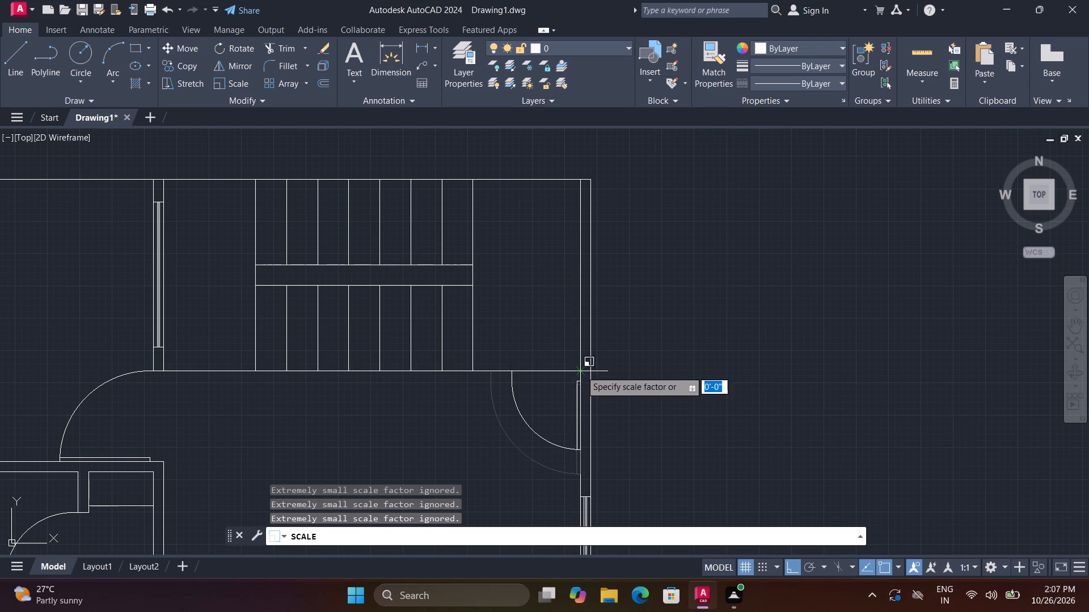
left_click(525, 345)
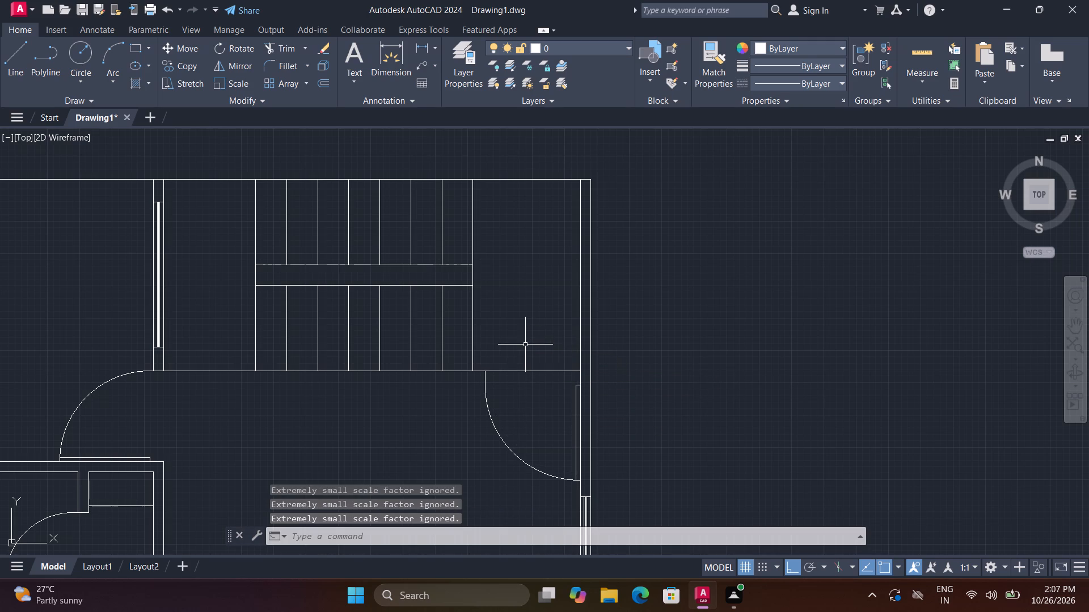
Draw a line from the scaled door arc's upper end up about 2'-9" and left about 5" to the stair edge.
key("l")
key("space")
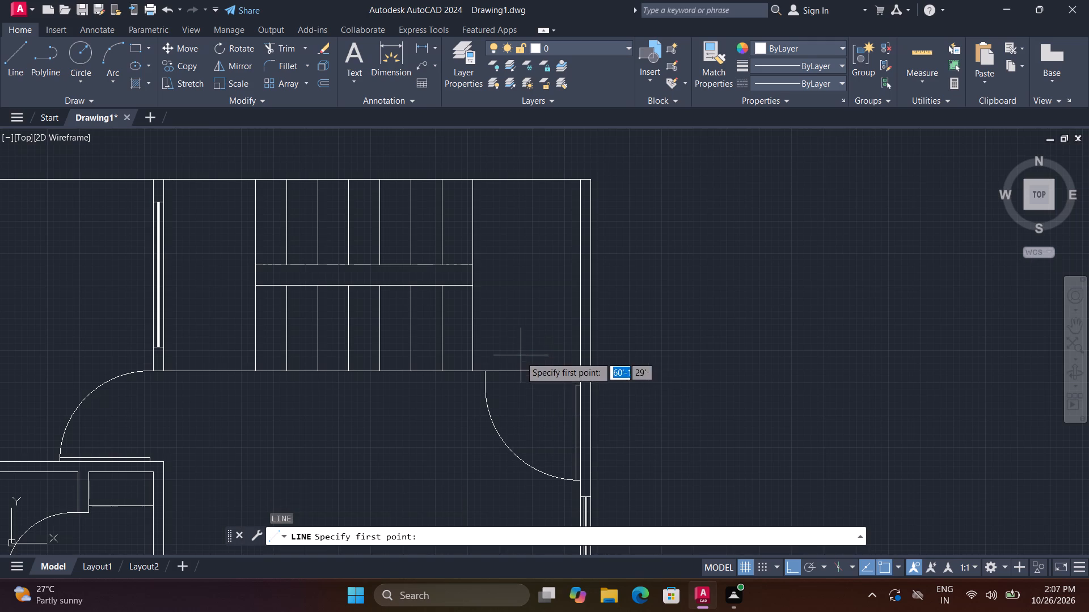
scroll(517, 357, "up", 1)
left_click(461, 381)
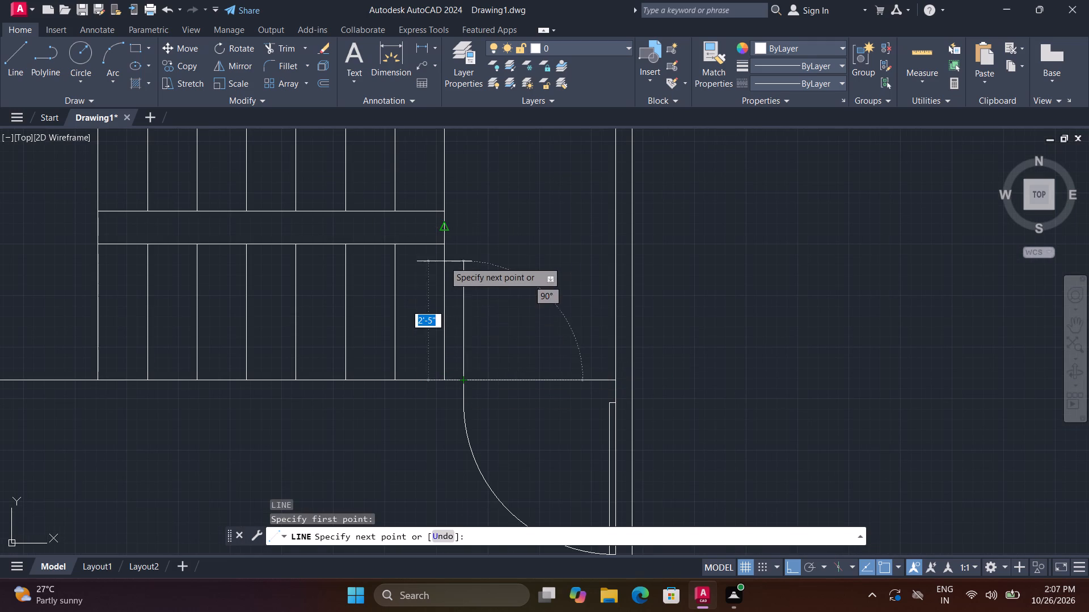
left_click(464, 245)
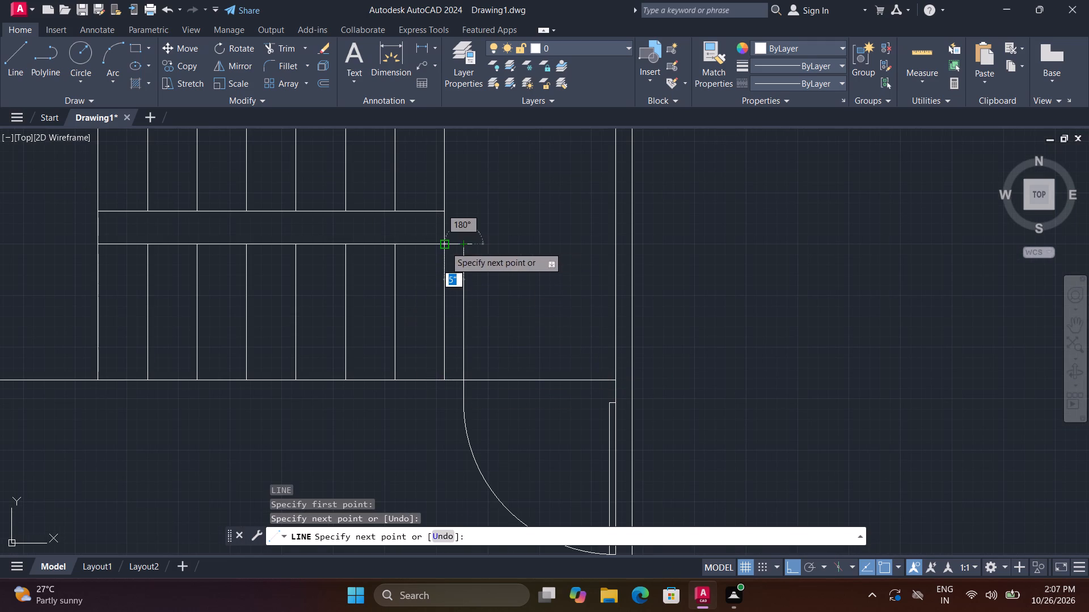
left_click(444, 246)
key("space")
Outline the furniture's outer edge in the central room: down beside the right wall's window, about 6'-10" left, and 2' up.
scroll(489, 283, "down", 3)
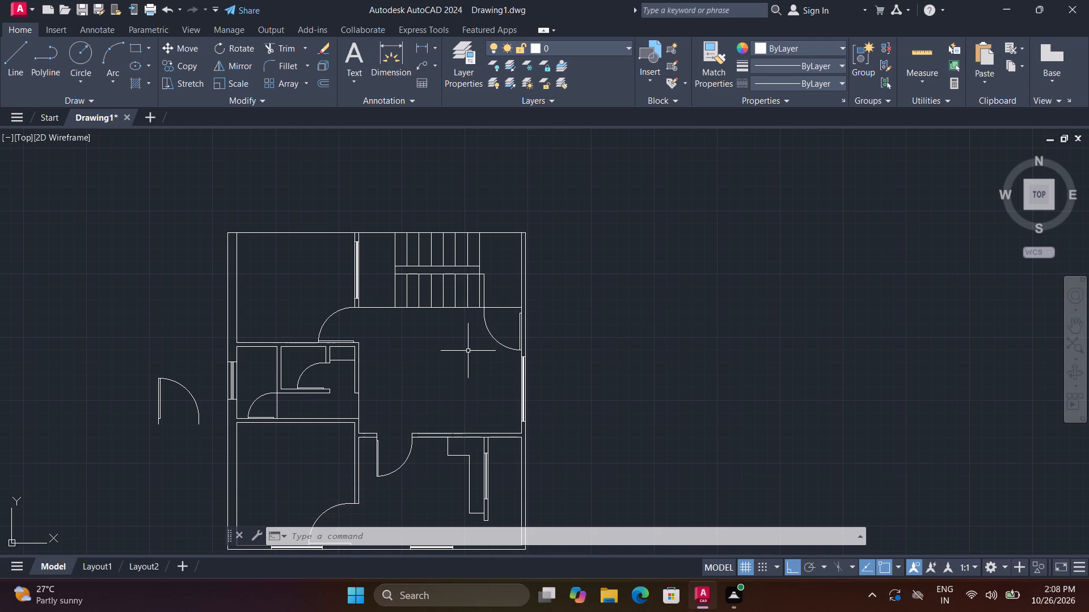
middle_click_drag(420, 372, 341, 370)
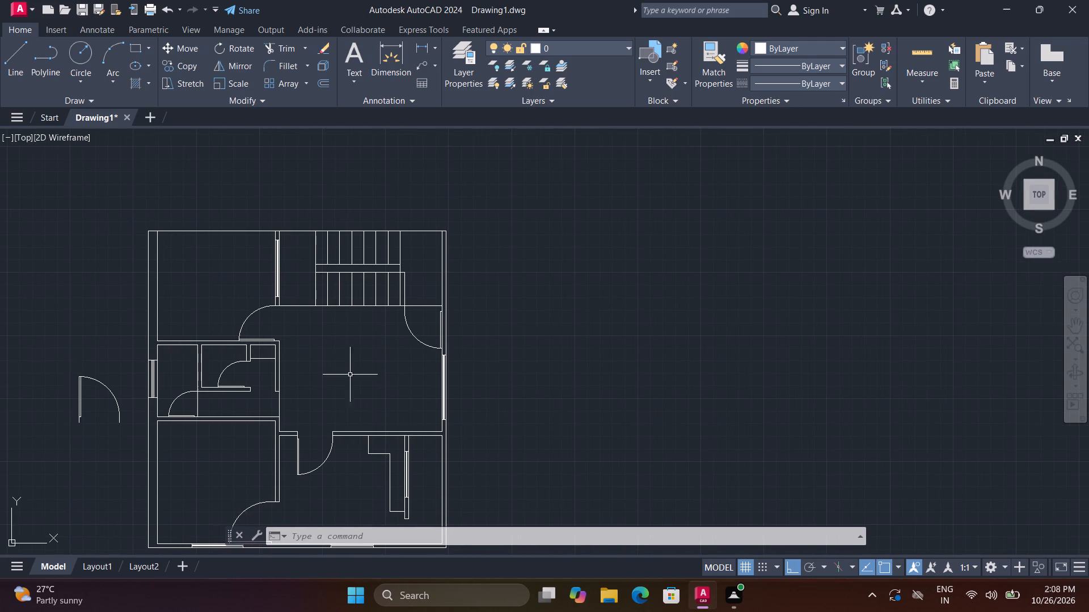
scroll(419, 376, "up", 1)
key("space")
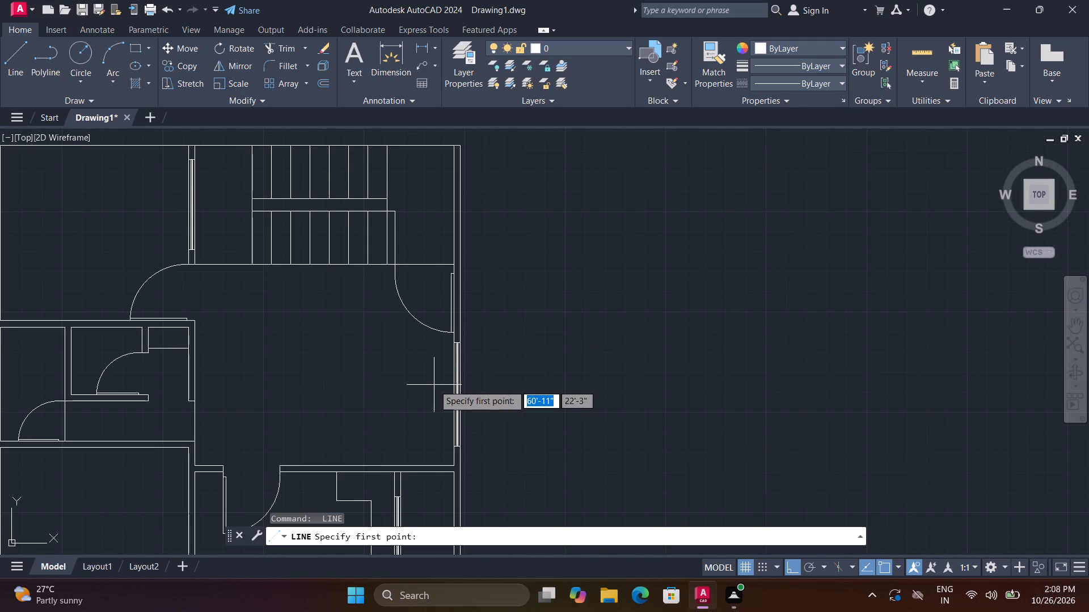
left_click(443, 351)
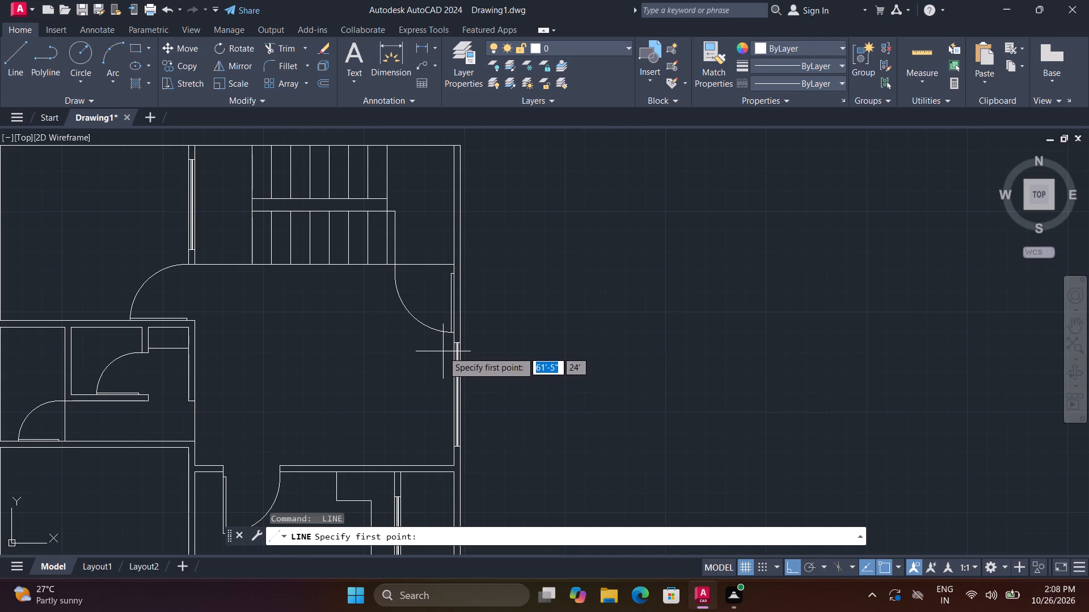
left_click(443, 453)
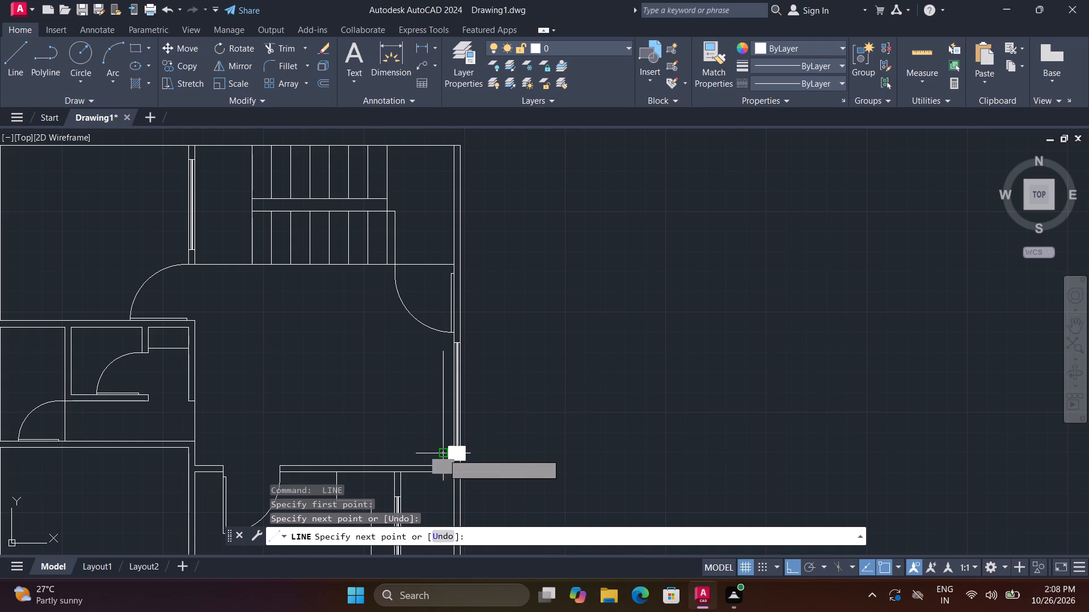
left_click(312, 455)
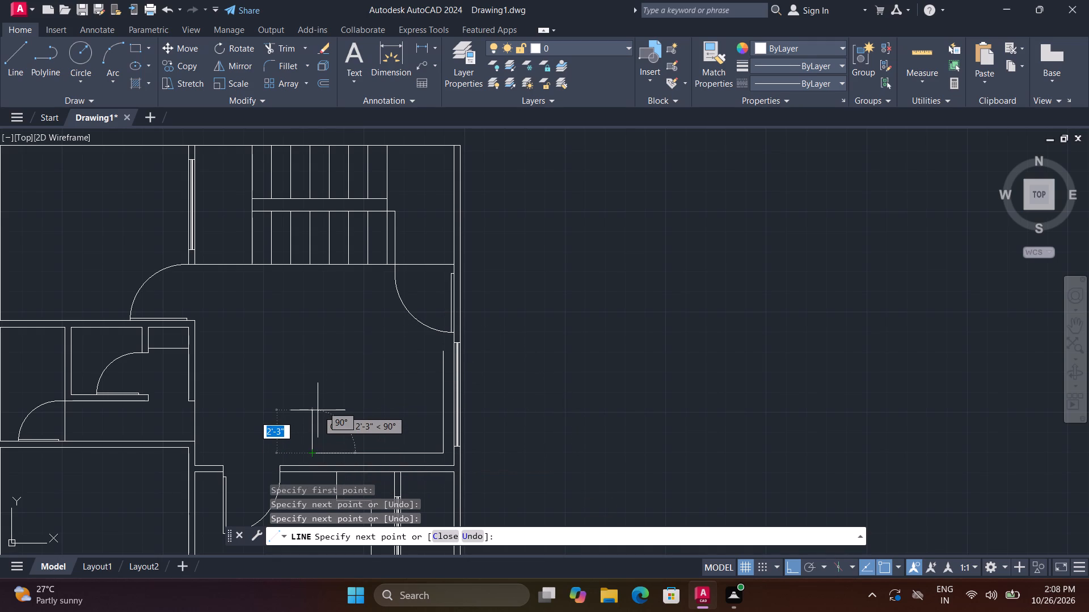
type("2'")
key("Return")
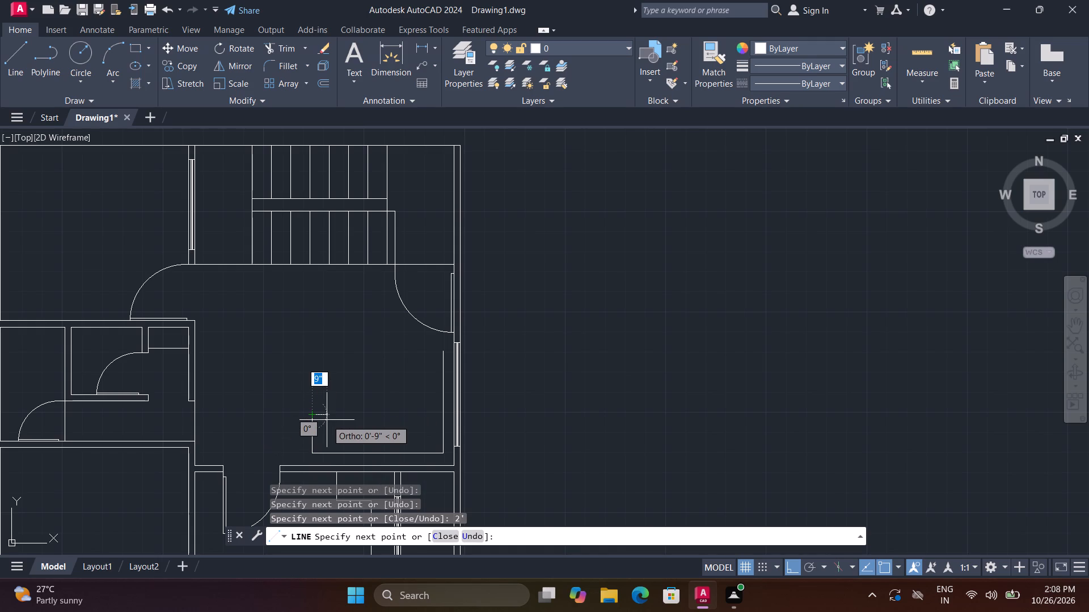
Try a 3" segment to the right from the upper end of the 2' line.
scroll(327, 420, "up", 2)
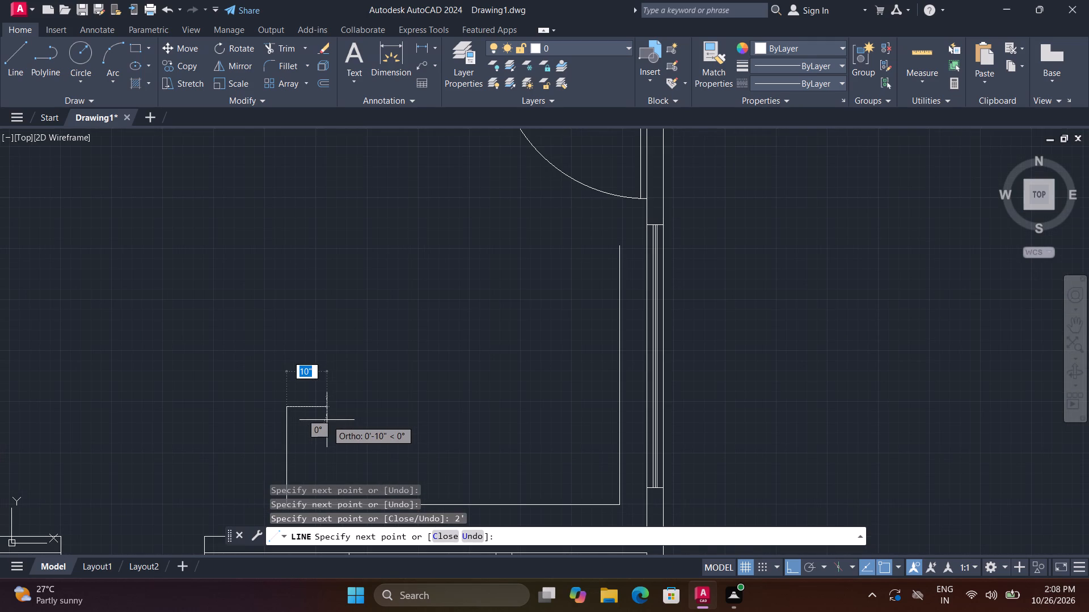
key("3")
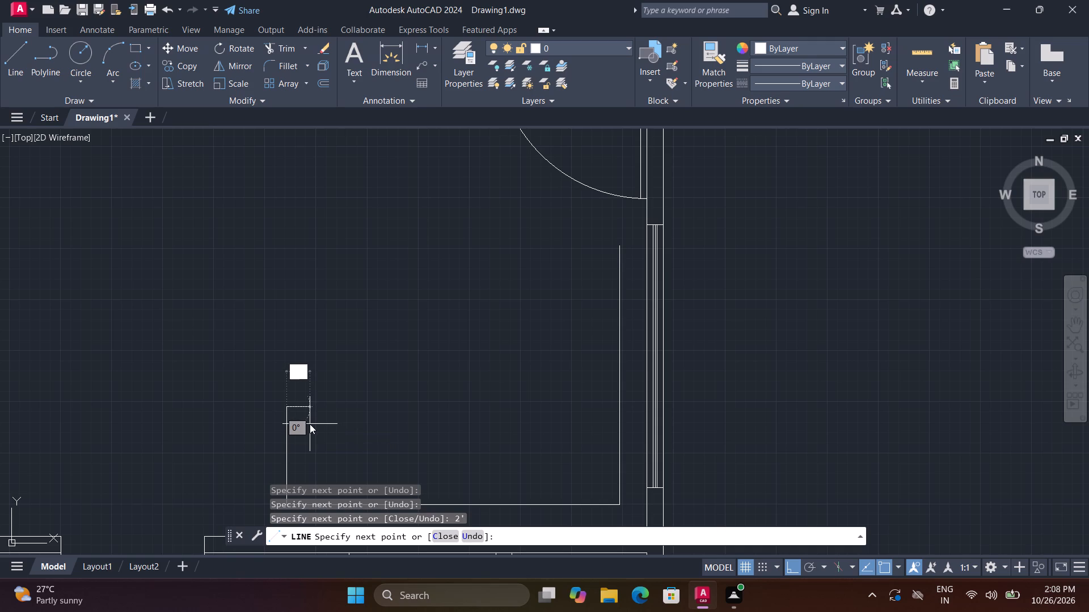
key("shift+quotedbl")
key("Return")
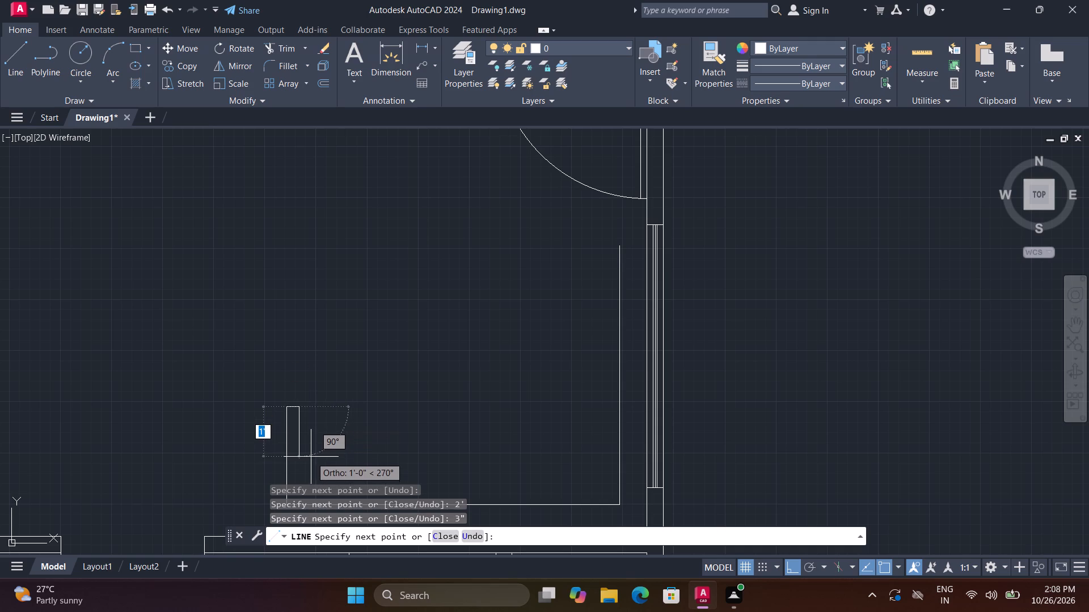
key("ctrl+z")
Draw a 5" segment to the right from the upper end of the 2' line.
key("5")
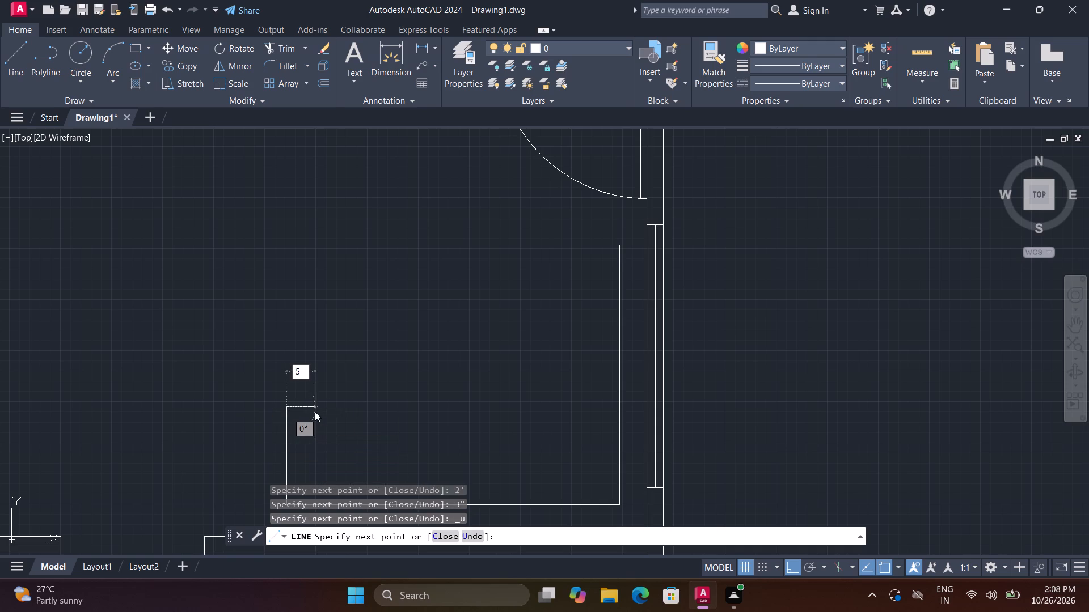
key("shift+quotedbl")
key("Return")
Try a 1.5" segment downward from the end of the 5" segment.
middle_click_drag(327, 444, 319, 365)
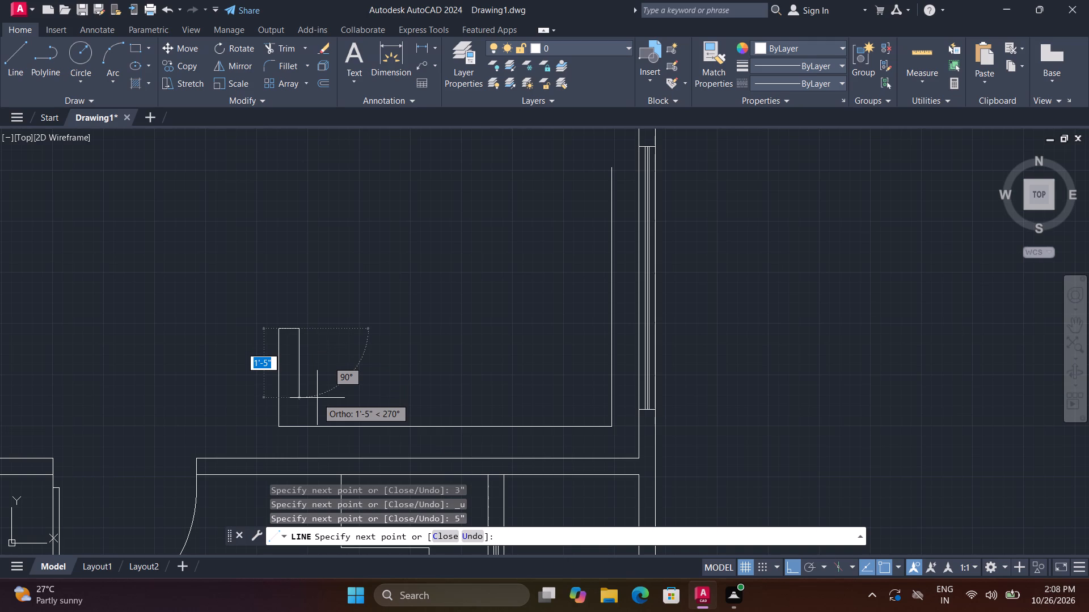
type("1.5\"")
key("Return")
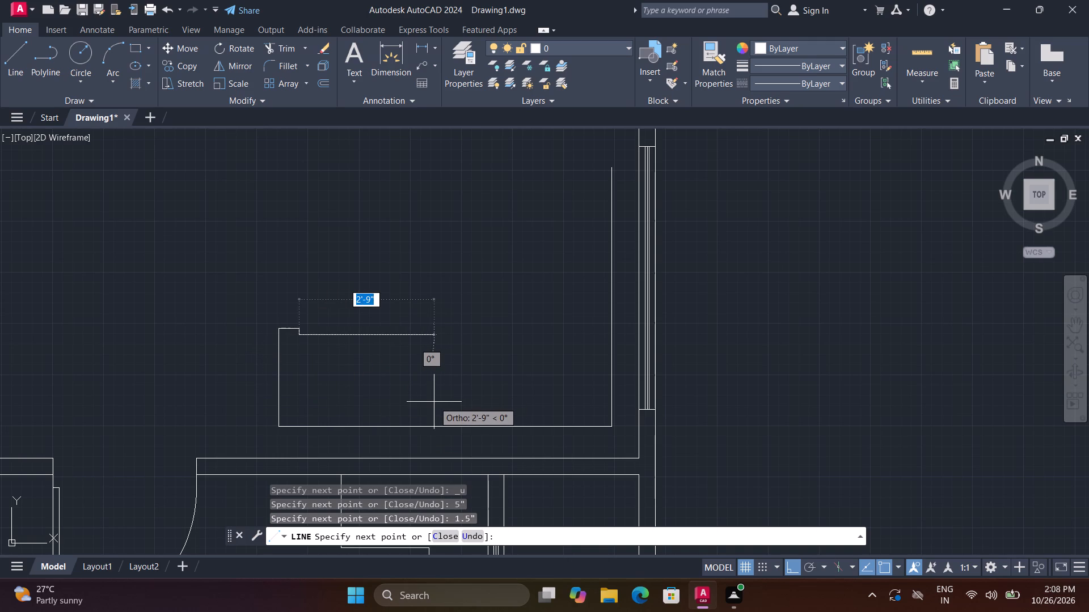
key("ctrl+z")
Draw a 1.5' segment downward from the 5" segment as the lower arm's inner edge and end the line.
key("1")
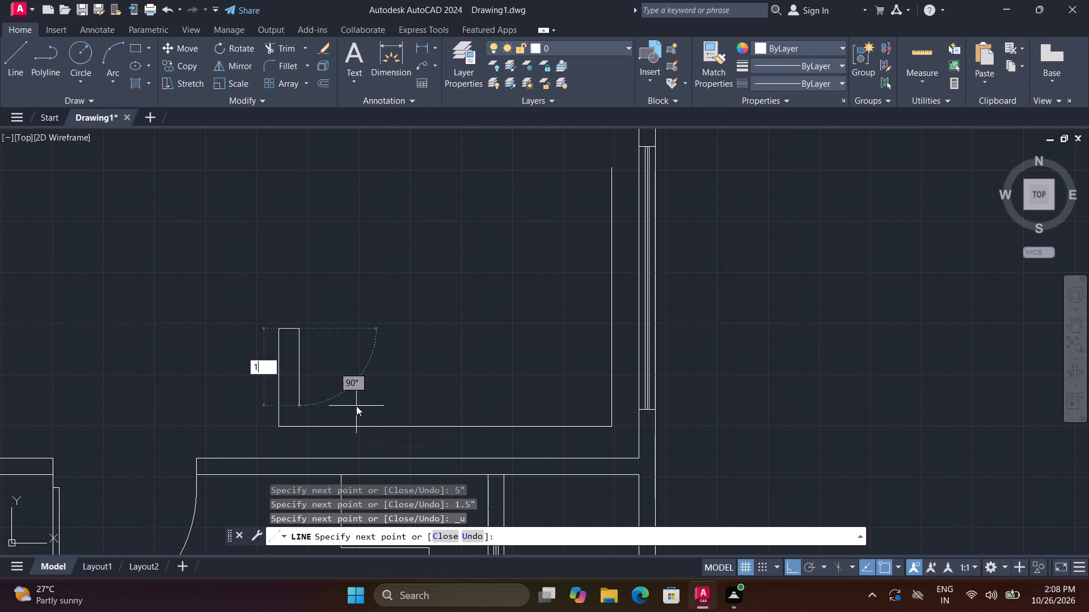
type(".5'")
key("Return")
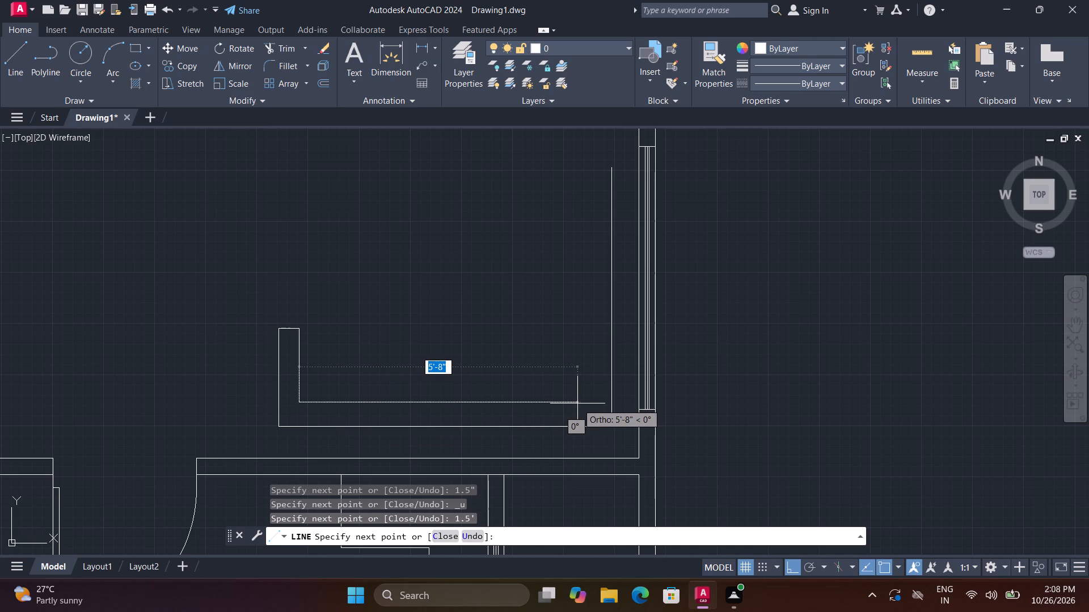
middle_click_drag(558, 403, 430, 434)
middle_click(430, 434)
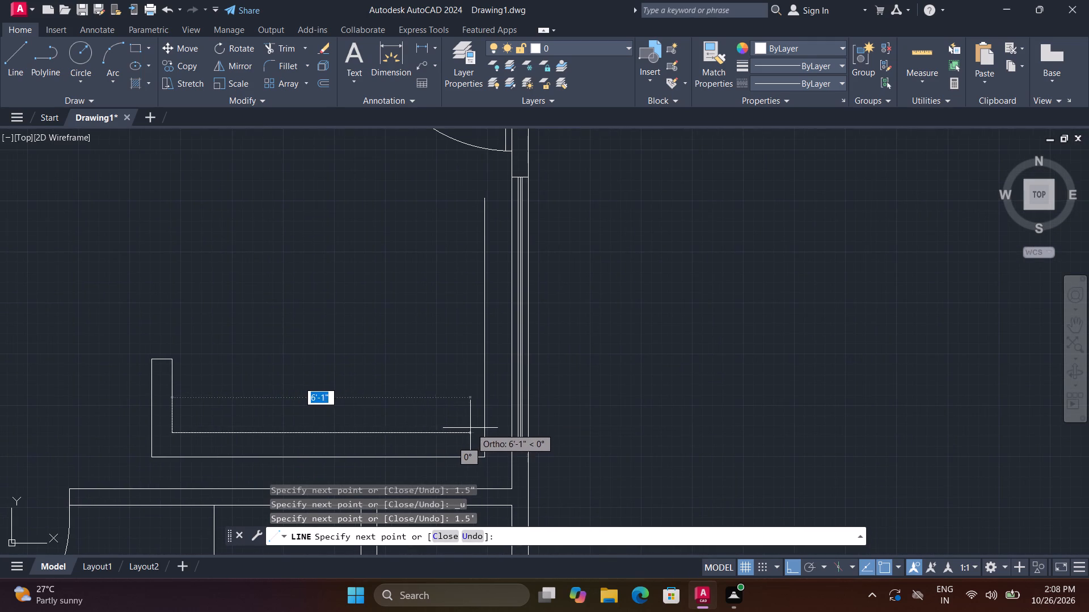
key("space")
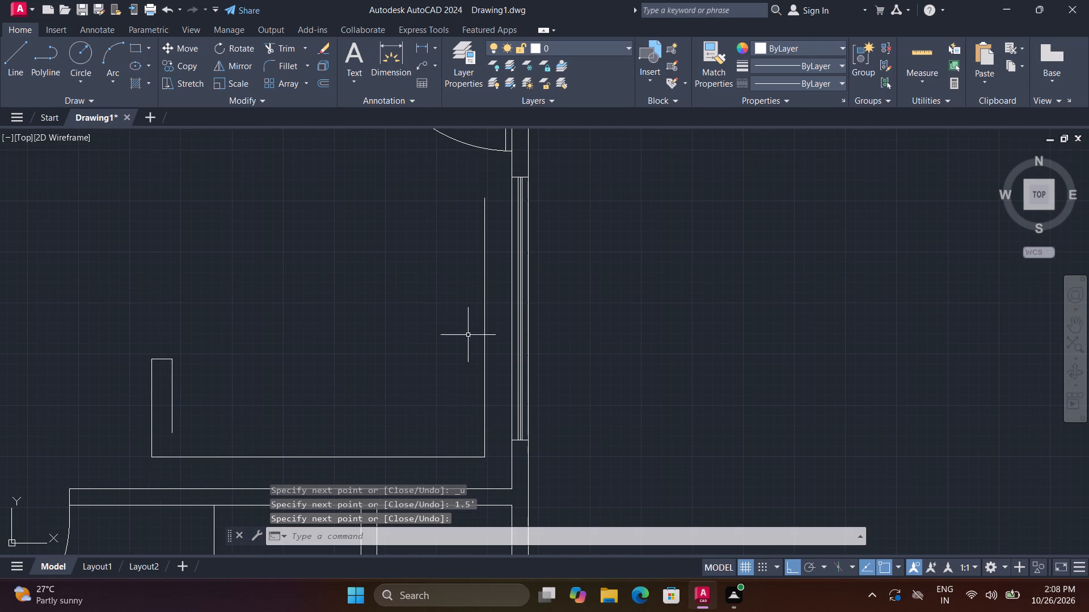
Draw the upper arm from the top of the outer vertical line: 2' left, 5" down and 1.5' right.
key("space")
left_click(486, 196)
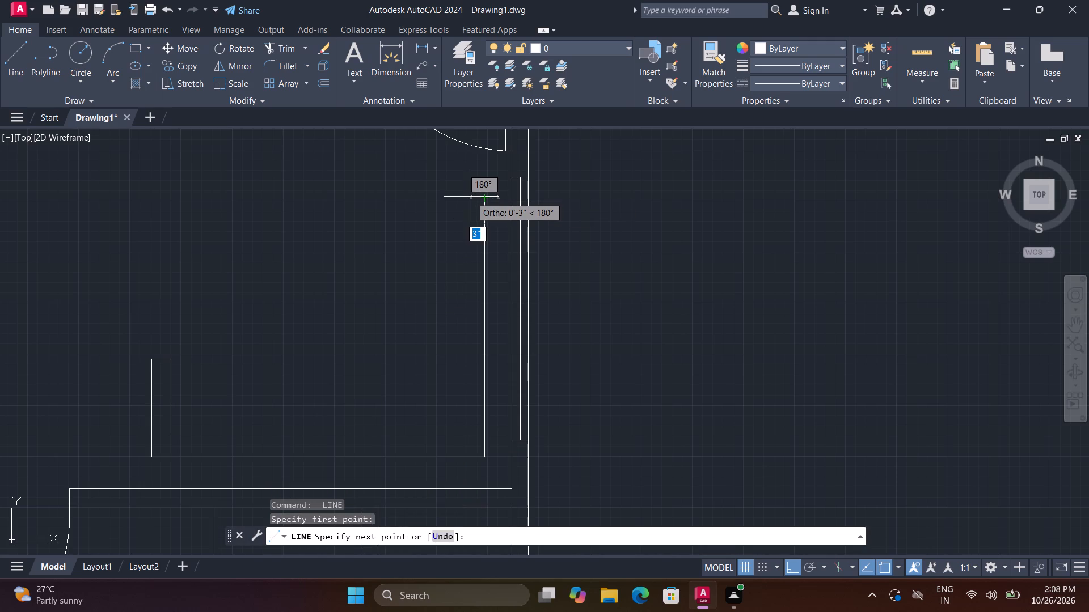
type("2'")
key("Return")
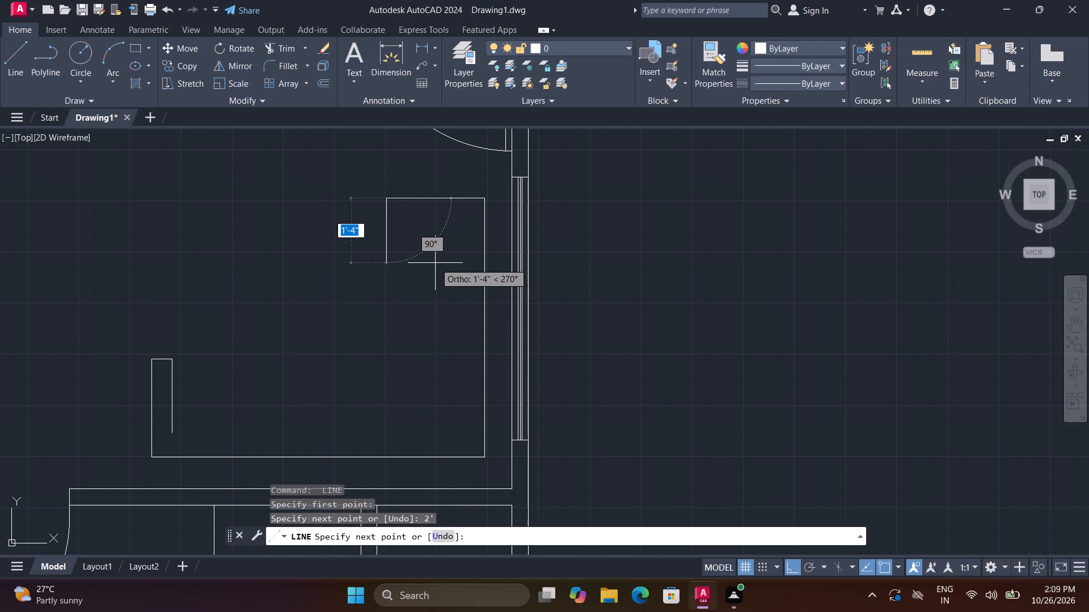
key("5")
key("shift+quotedbl")
key("Return")
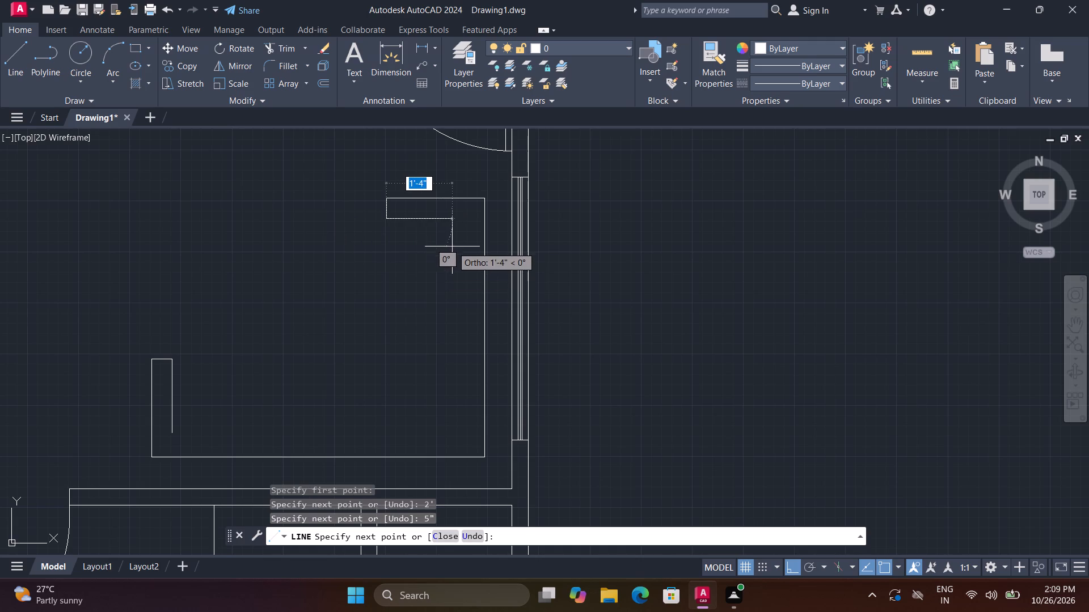
type("1.5")
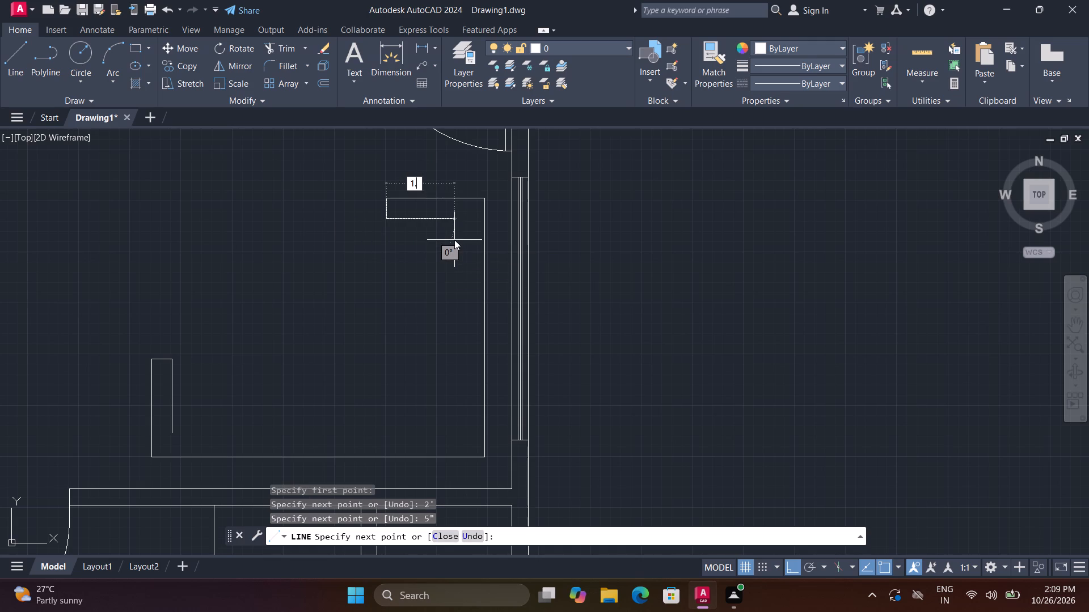
key("apostrophe")
key("Return")
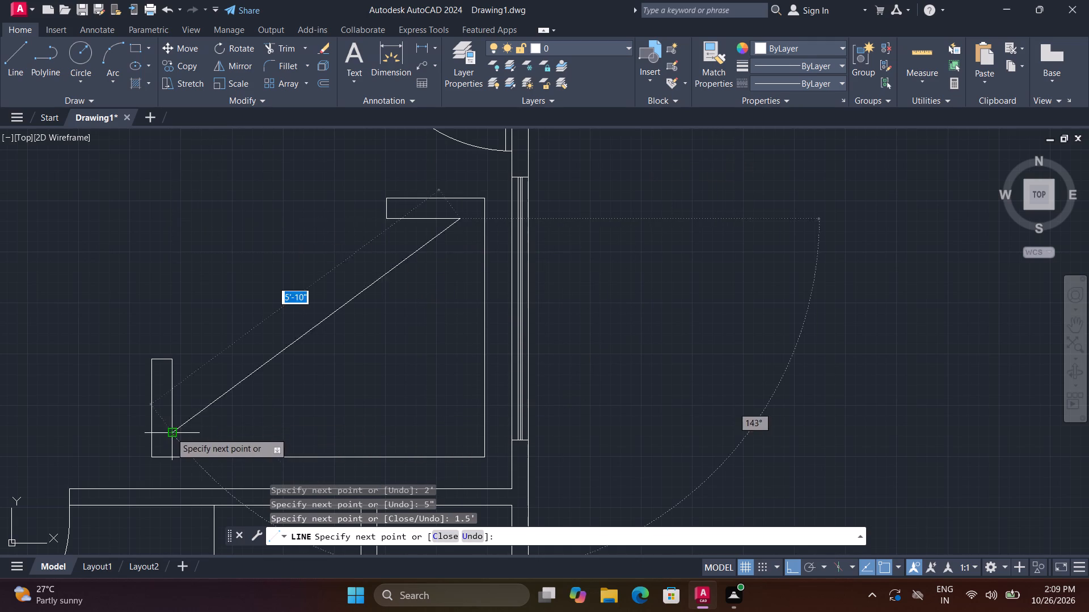
Join the upper arm's inner end to the lower arm's inner end with a vertical and a horizontal line.
left_click(461, 432)
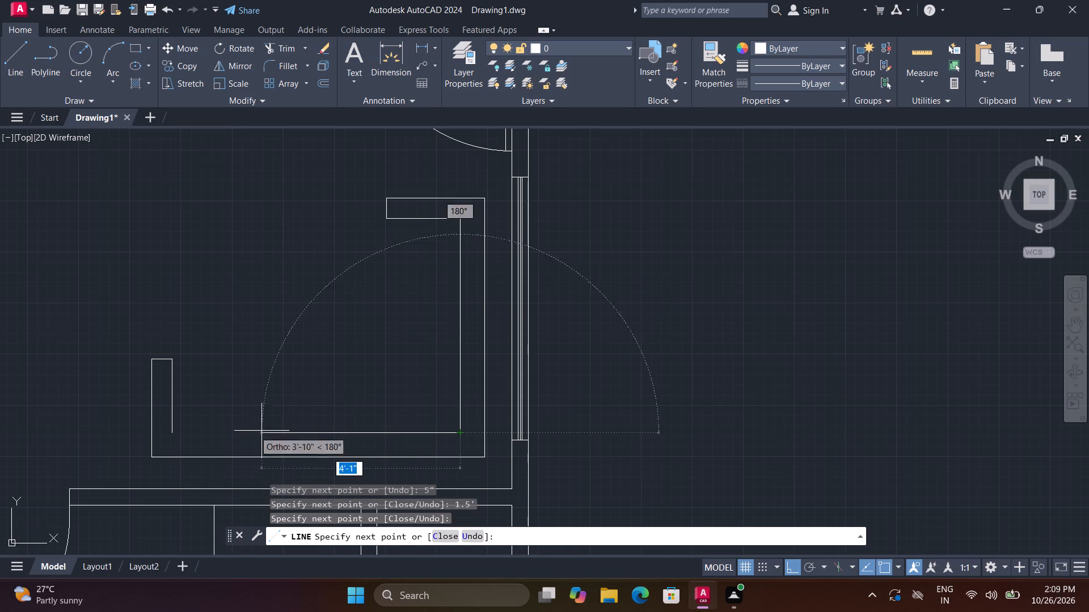
left_click(171, 429)
key("space")
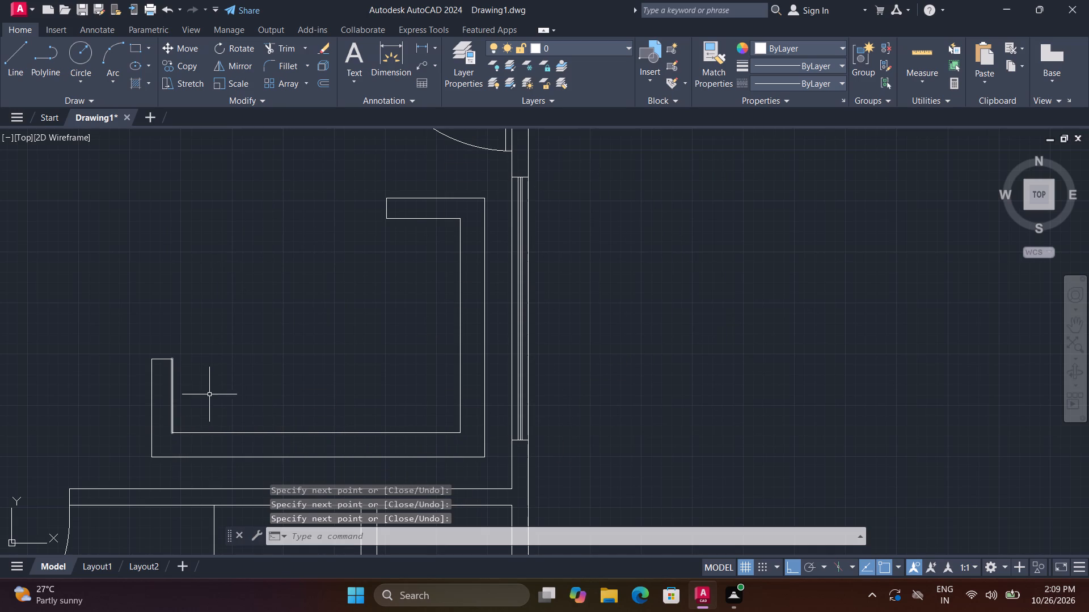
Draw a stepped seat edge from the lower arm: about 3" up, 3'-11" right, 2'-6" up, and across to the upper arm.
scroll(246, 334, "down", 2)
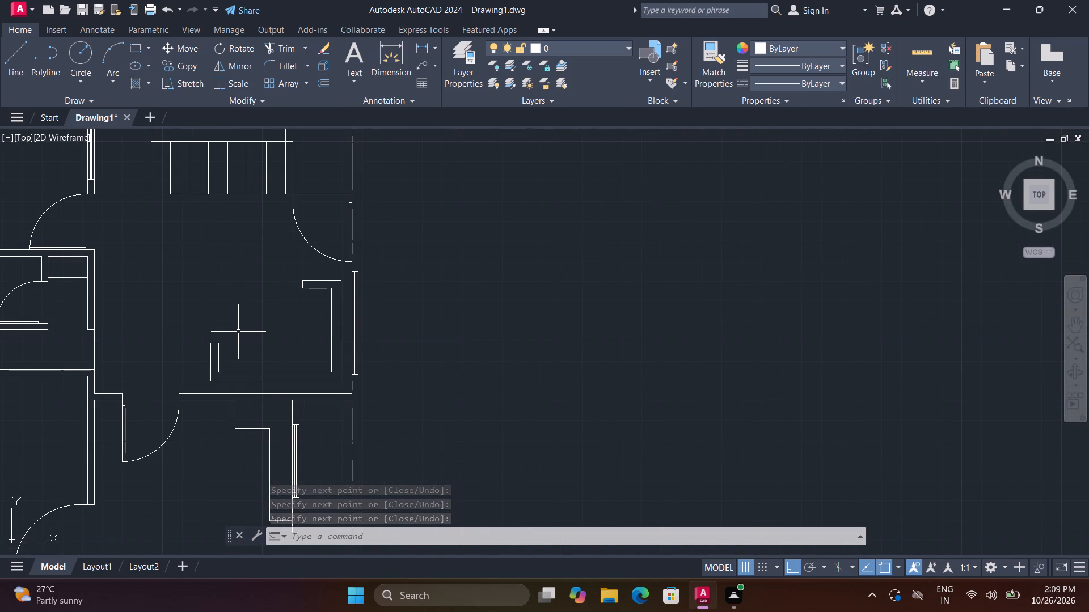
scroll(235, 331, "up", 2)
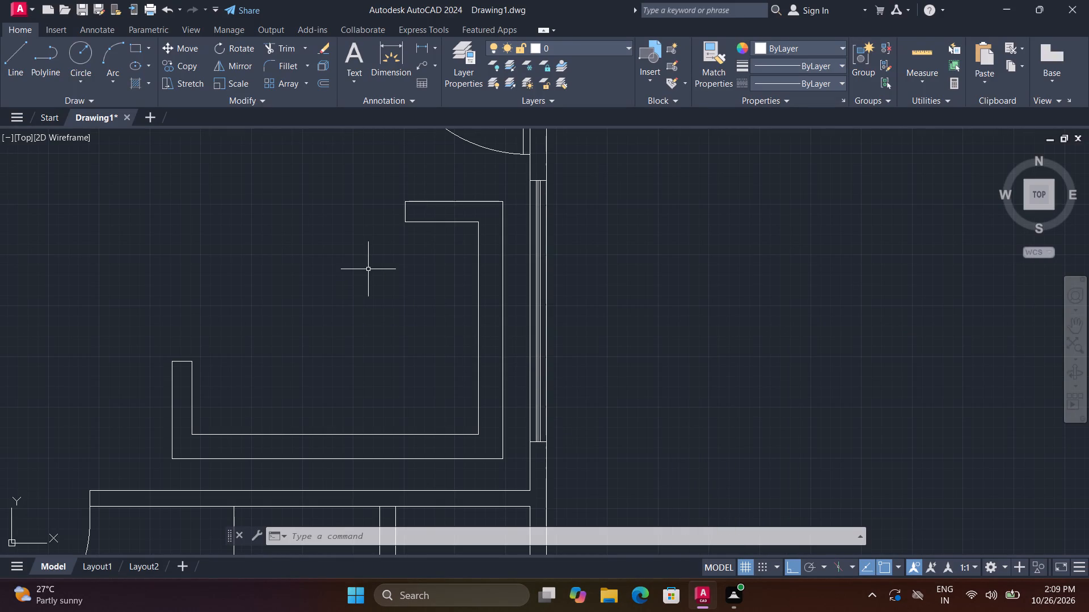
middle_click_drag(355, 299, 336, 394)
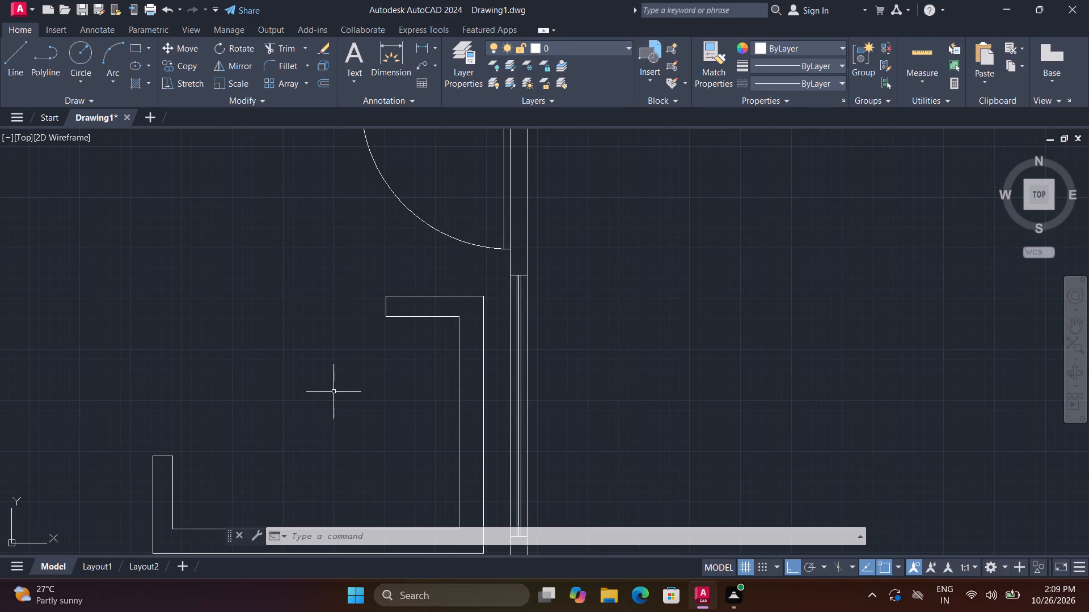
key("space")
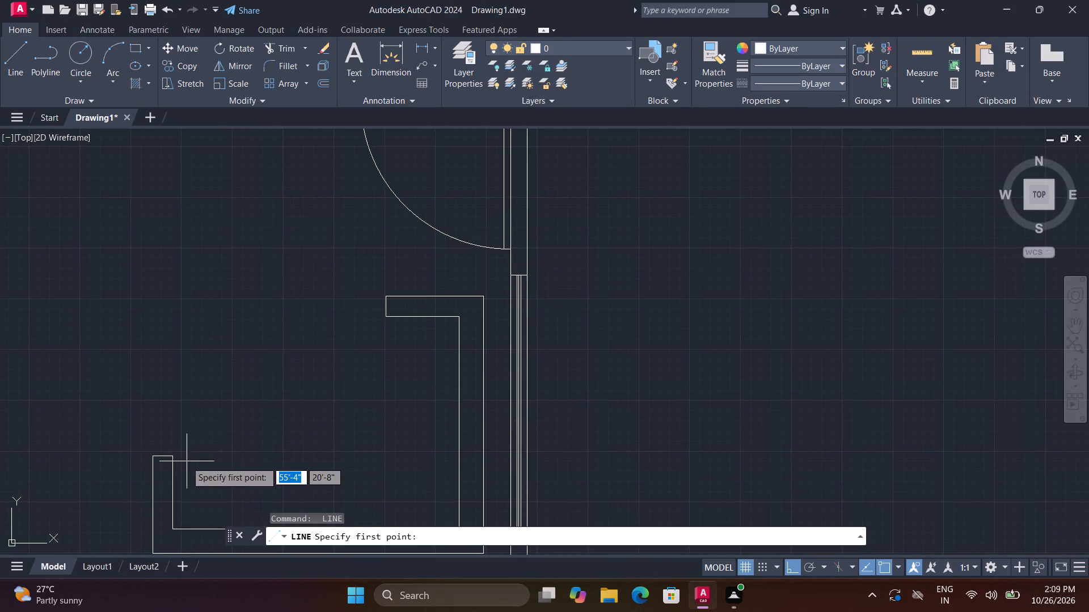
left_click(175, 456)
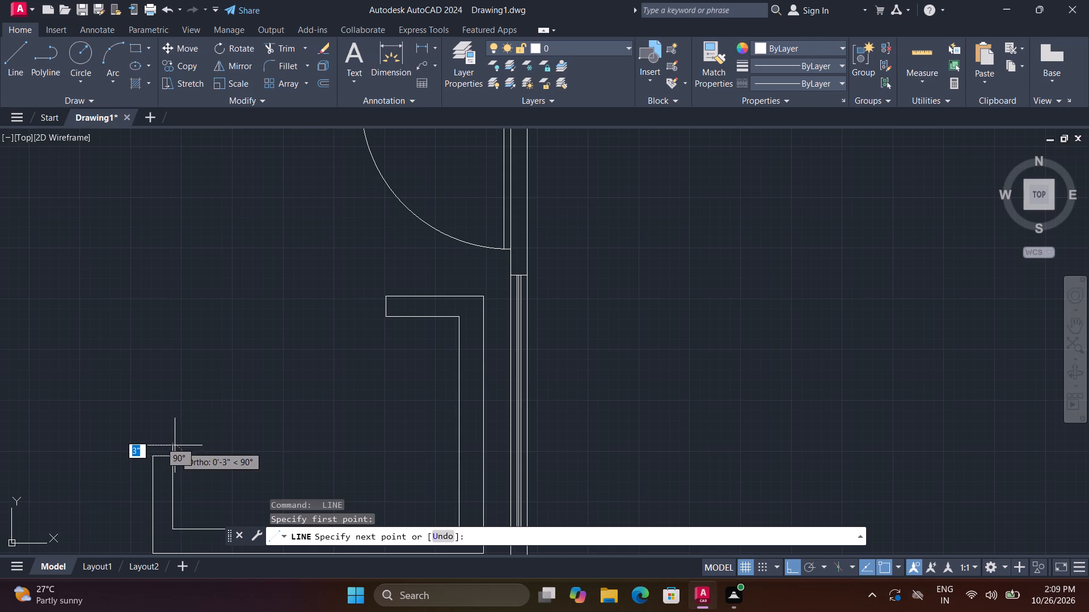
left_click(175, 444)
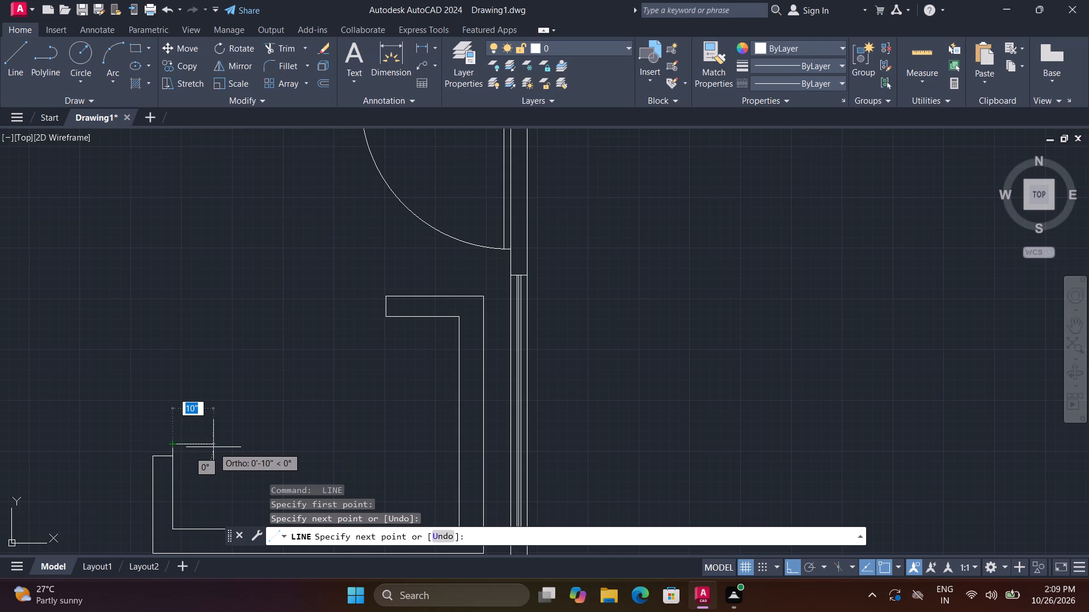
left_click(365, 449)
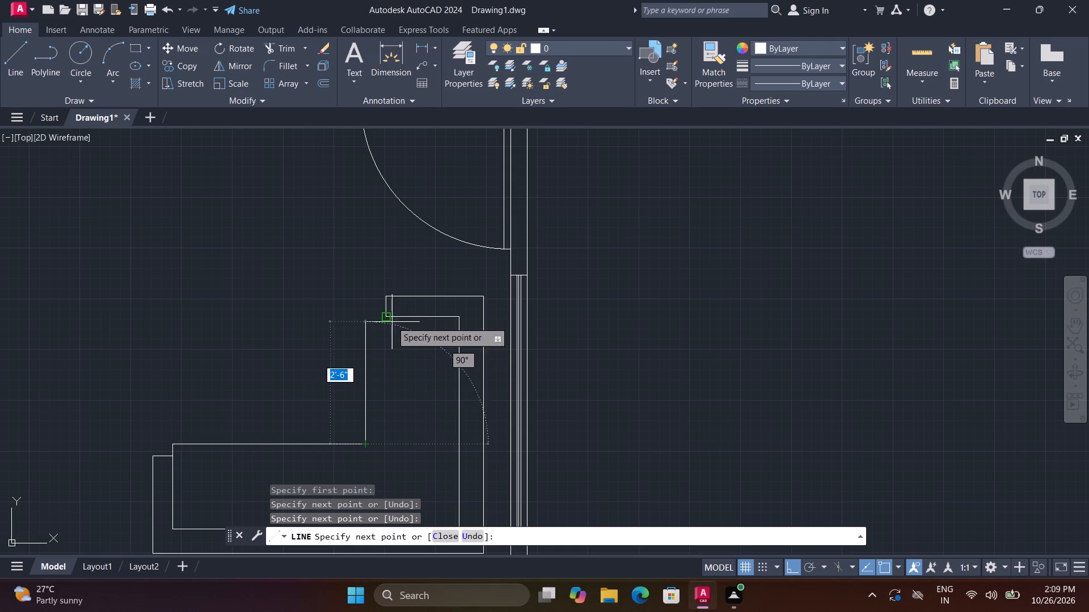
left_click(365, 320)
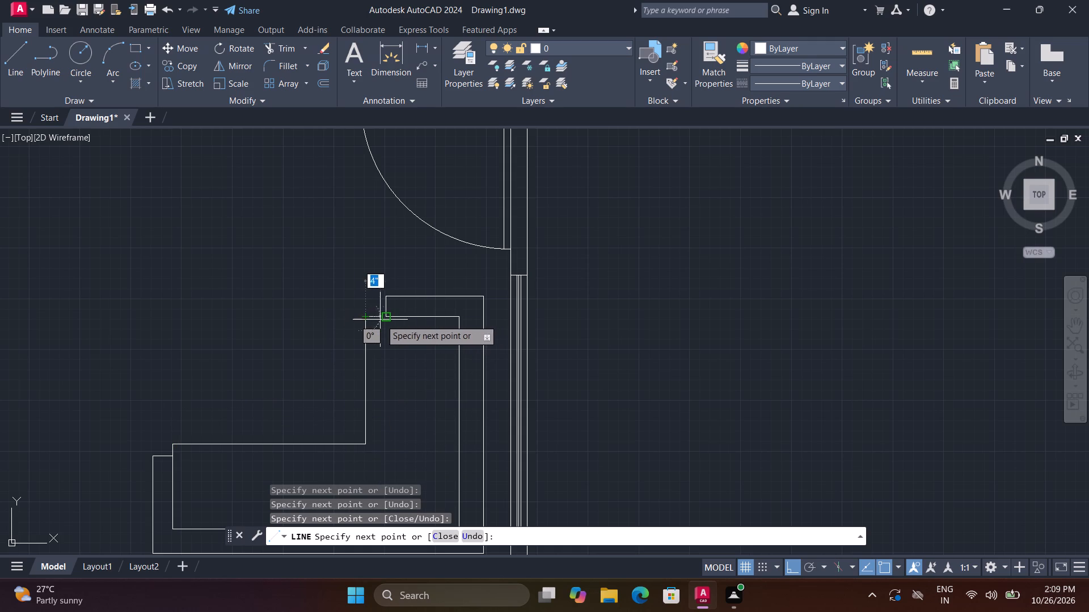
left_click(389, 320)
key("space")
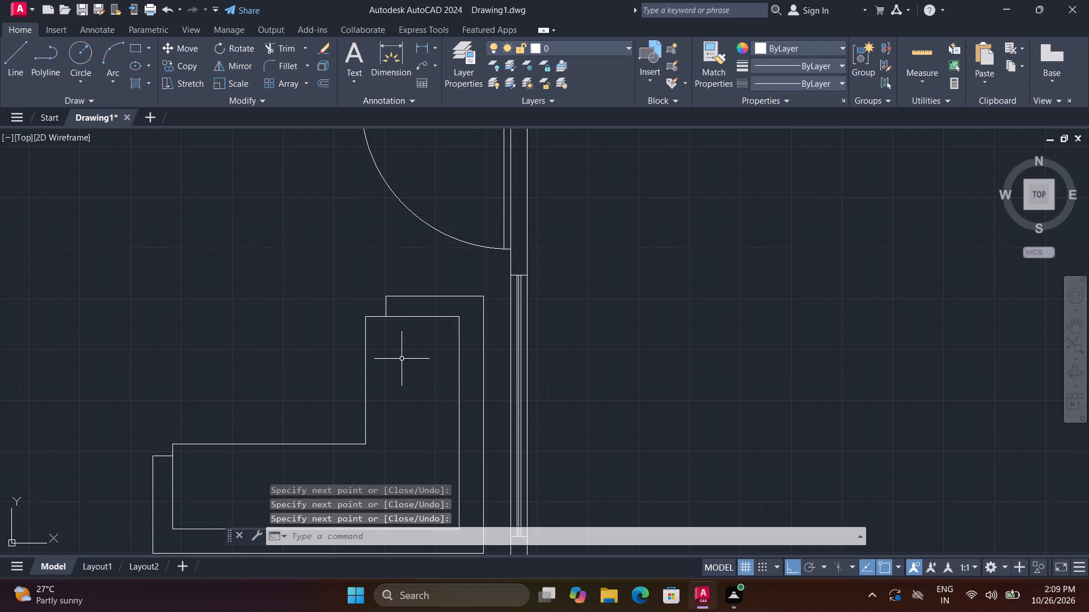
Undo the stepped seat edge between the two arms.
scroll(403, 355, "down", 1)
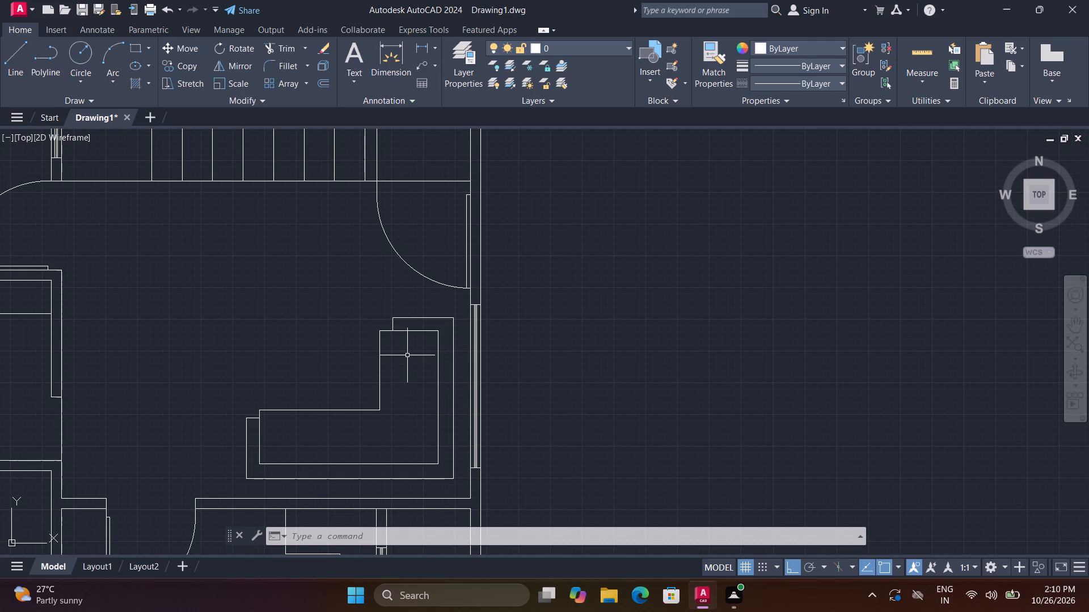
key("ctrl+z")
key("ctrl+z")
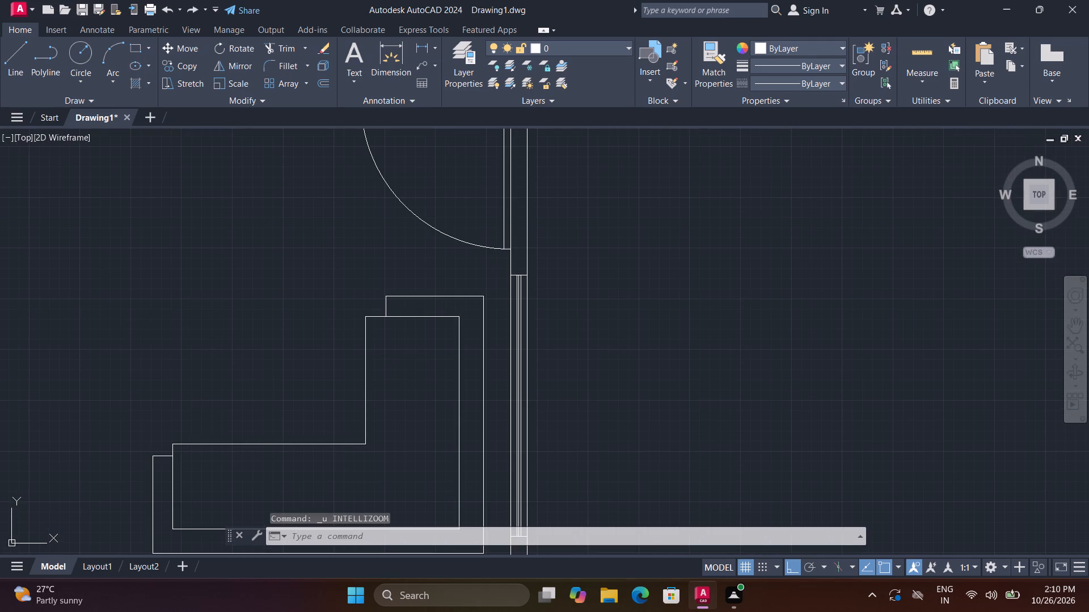
Draw a 2" vertical line upward from the inner top corner of the lower-left arm.
left_click(21, 46)
left_click(175, 453)
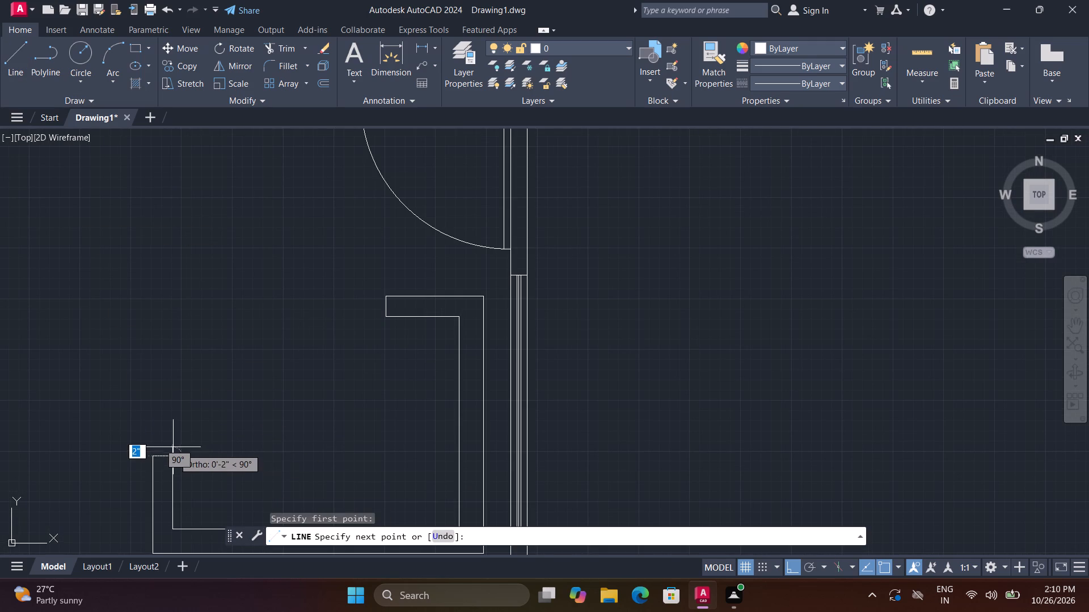
key("3")
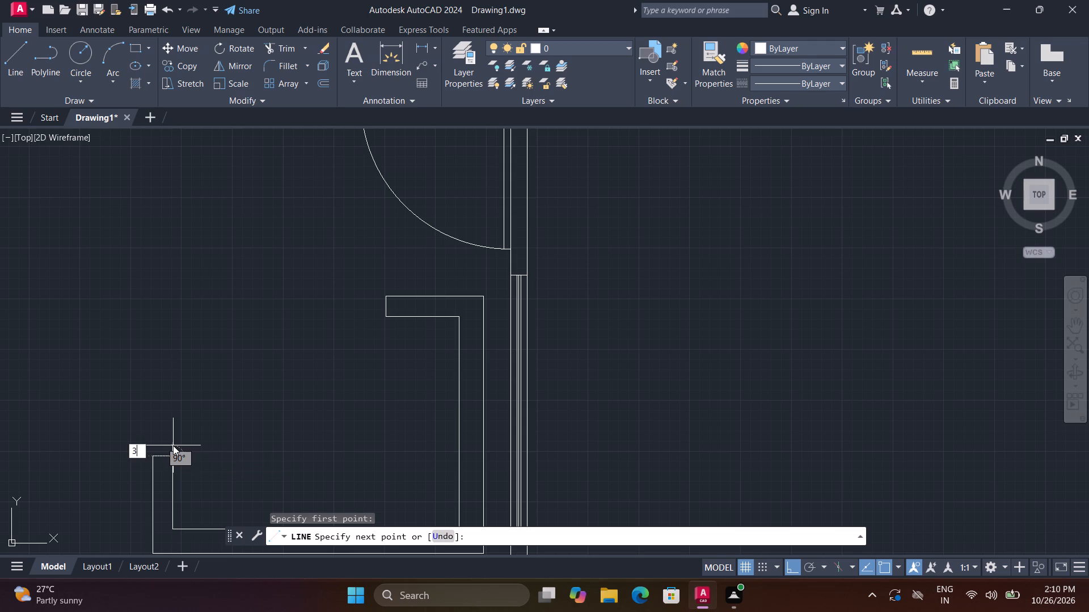
key("shift+quotedbl")
key("Return")
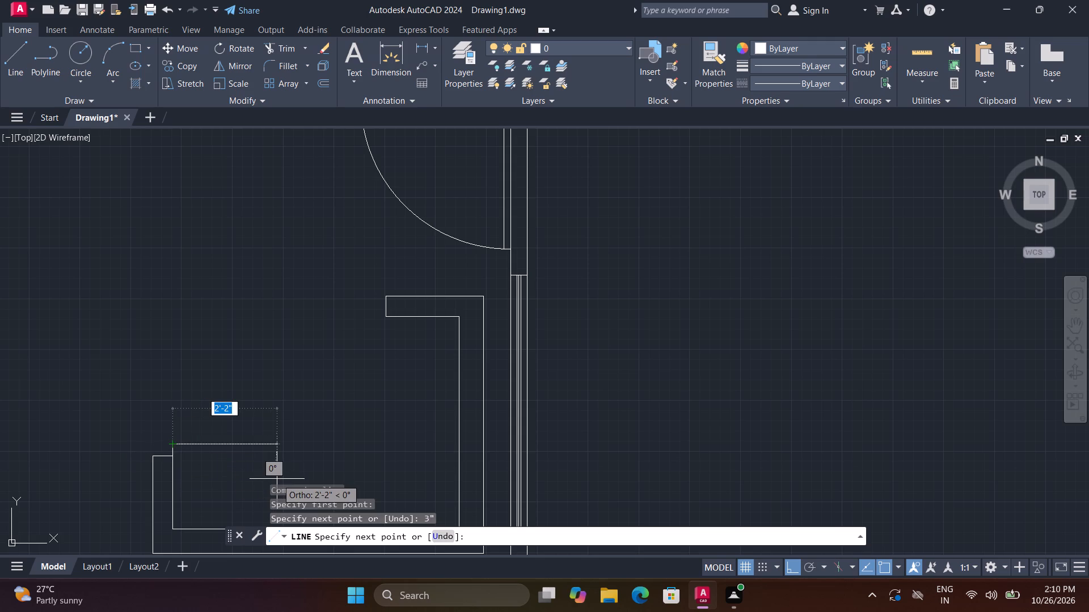
key("ctrl+z")
key("2")
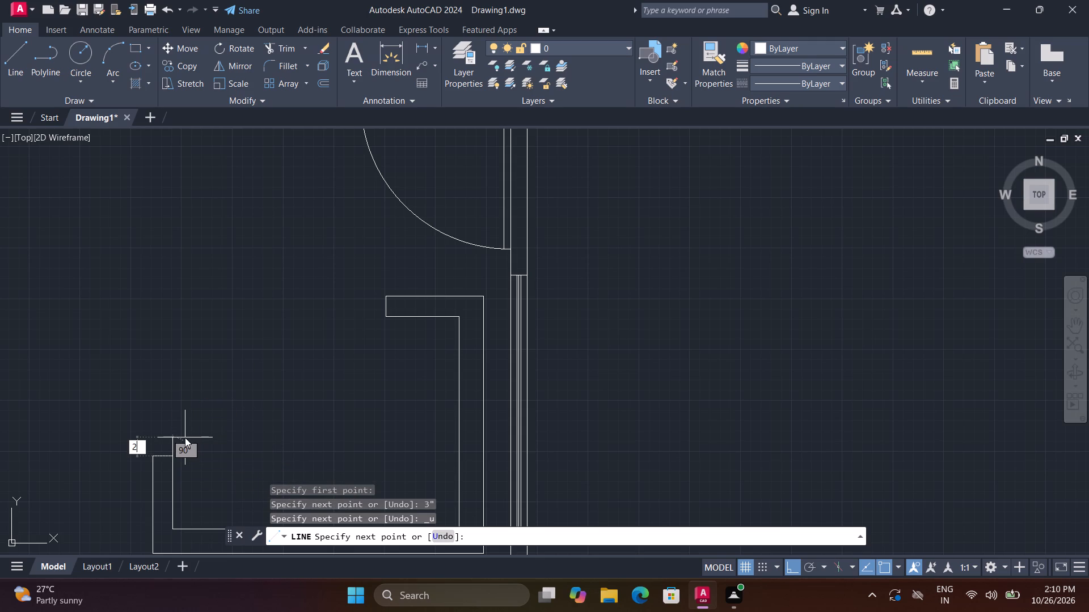
key("shift+quotedbl")
key("Return")
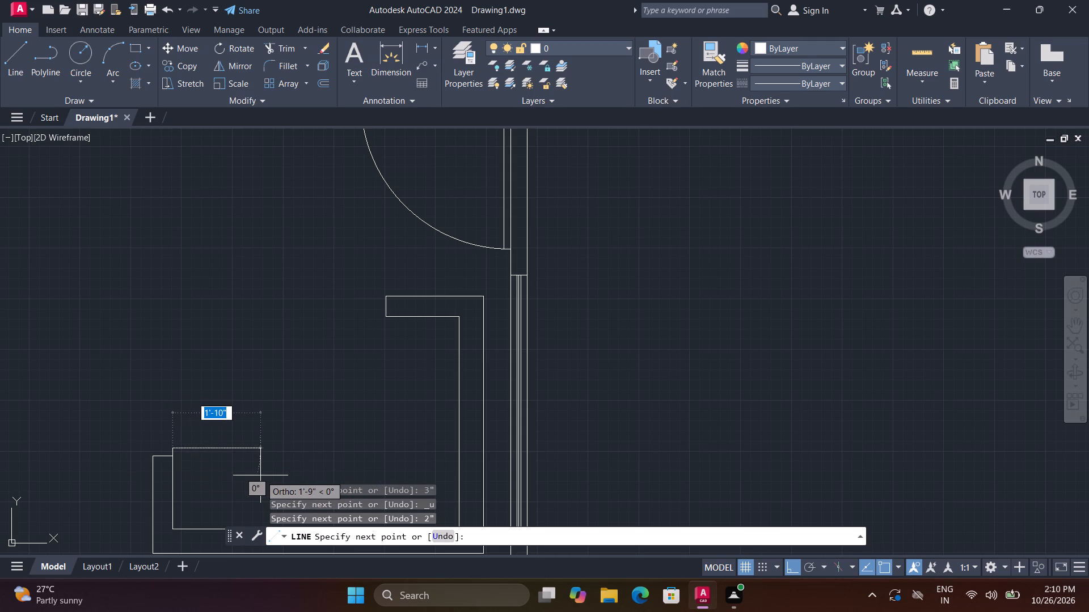
key("space")
key("space")
key("space")
key("space")
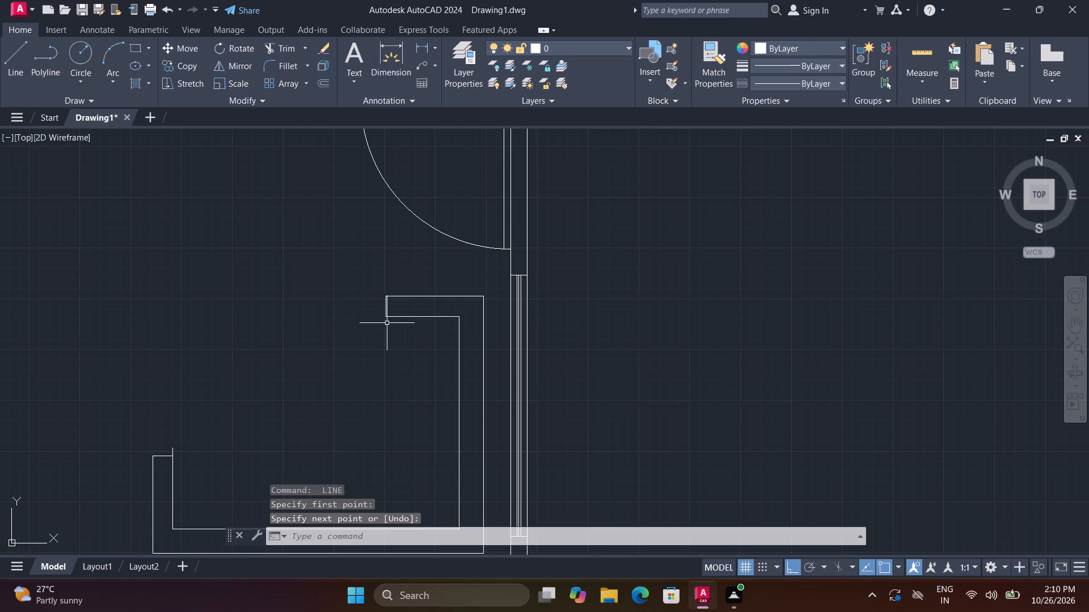
Draw the seat's front edge from the upper arm's lower-left corner: 2" left, down level with the 2" line's top, and left to join it.
key("space")
left_click(387, 321)
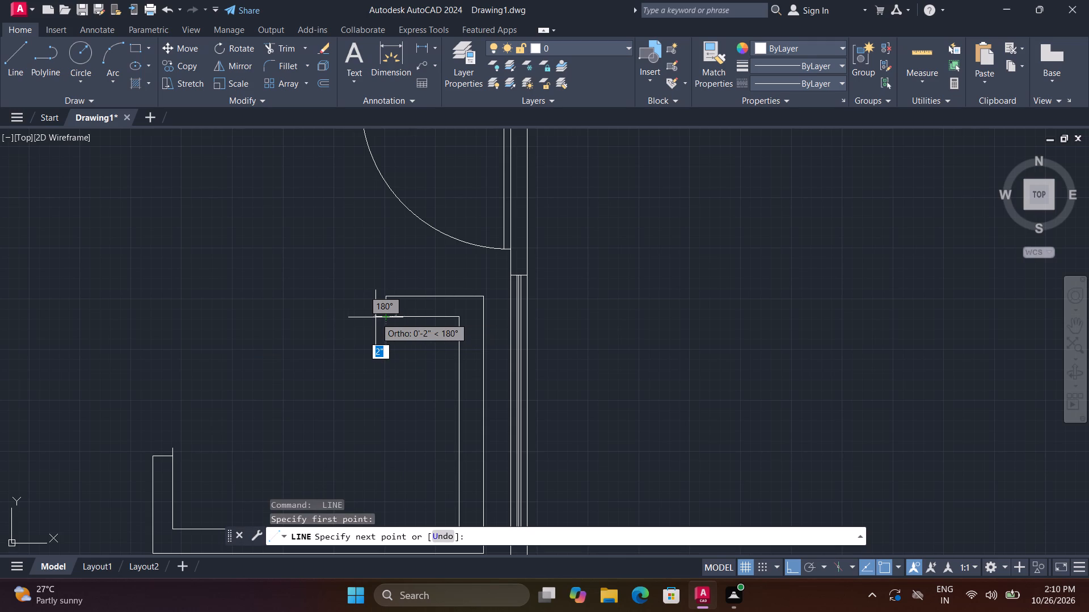
key("2")
key("shift+quotedbl")
key("Return")
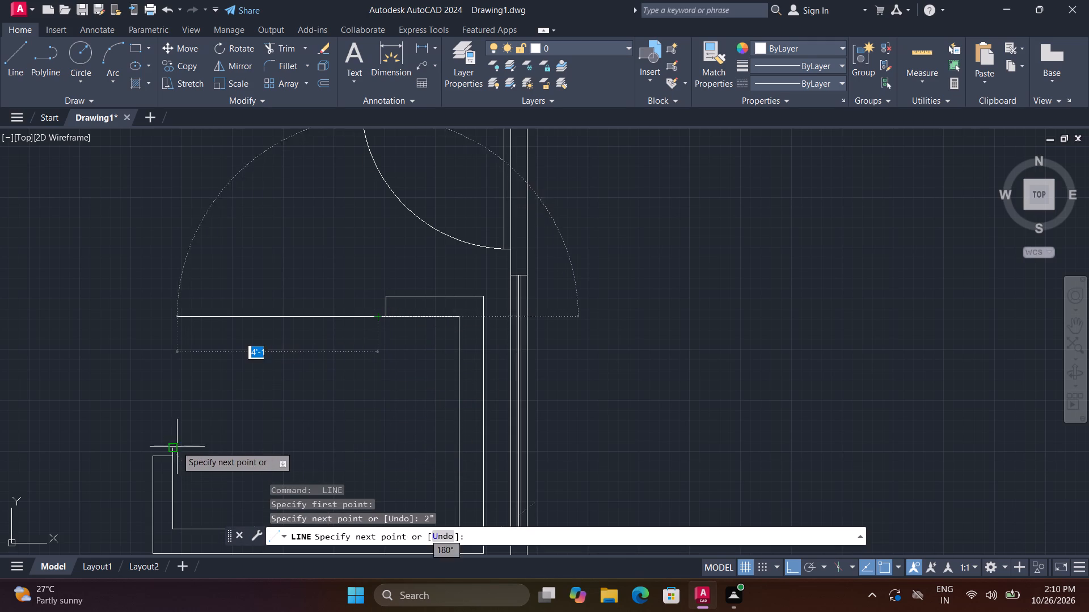
left_click(380, 448)
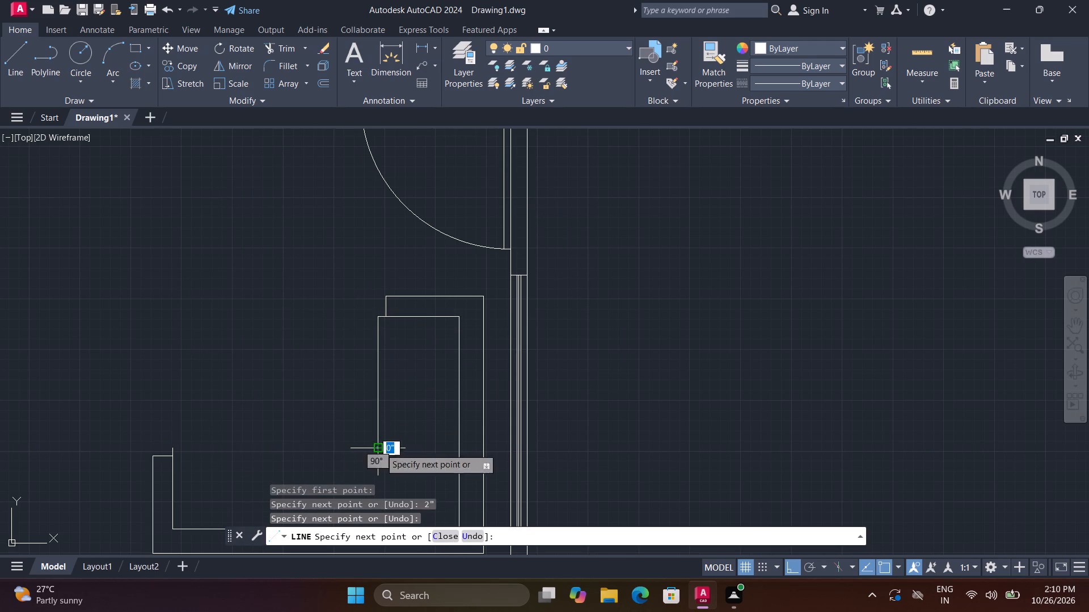
left_click(176, 448)
key("space")
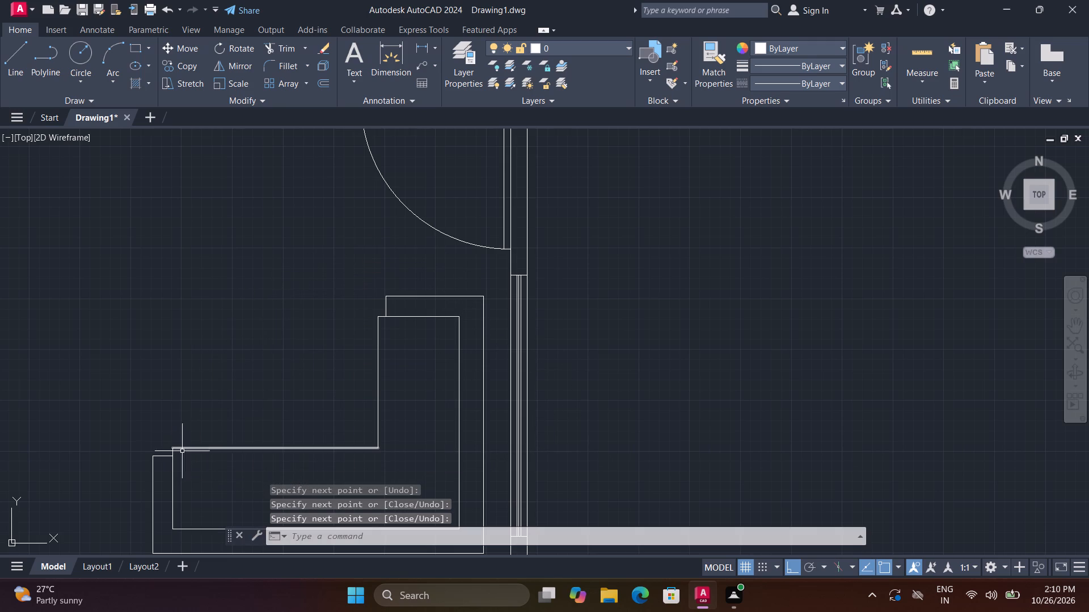
Offset the upper arm's inner edge down about 1'-3", and offset that copy about 1'-5" further, level with the lower seat's front edge.
middle_click_drag(403, 402, 367, 335)
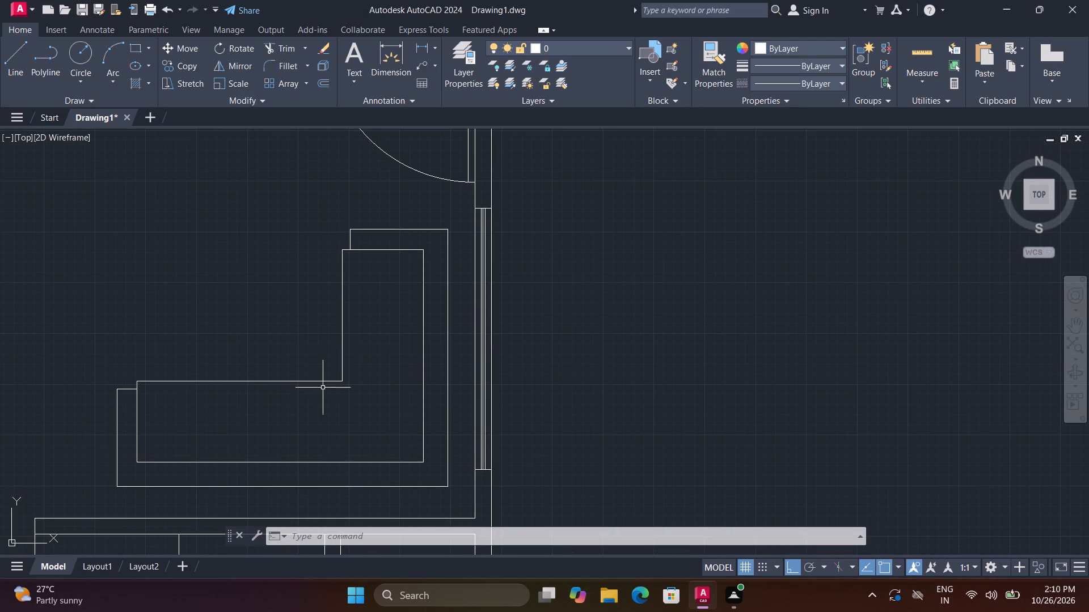
key("l")
key("Escape")
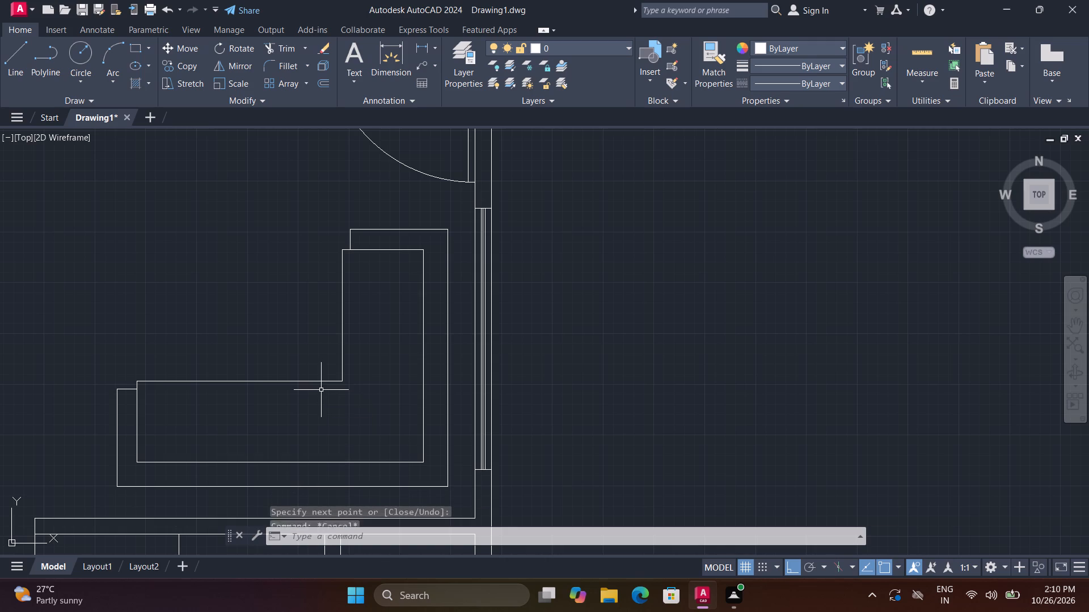
type("o t")
key("space")
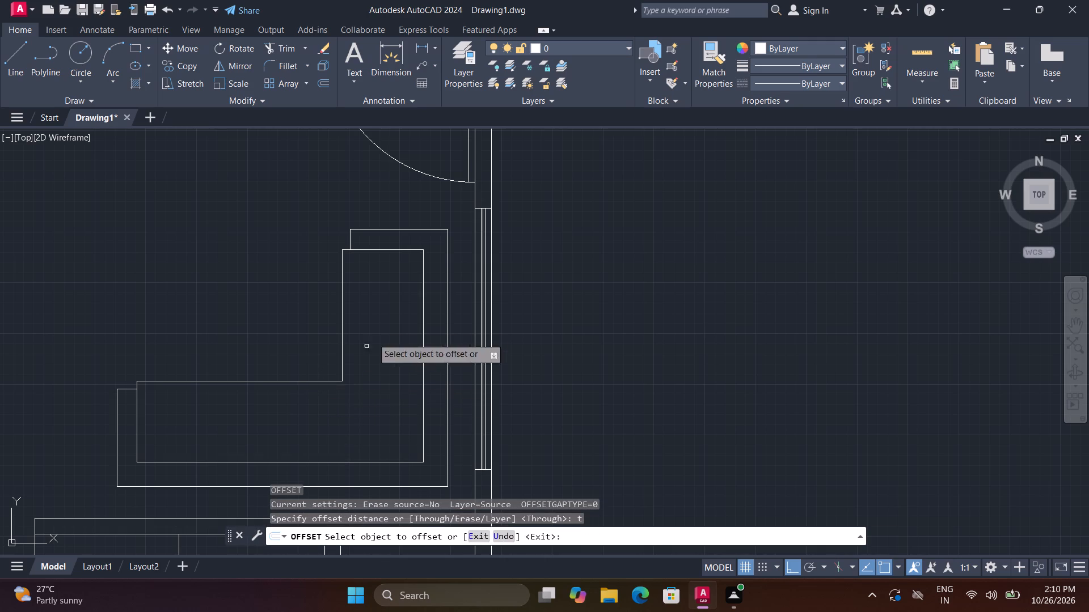
left_click(394, 248)
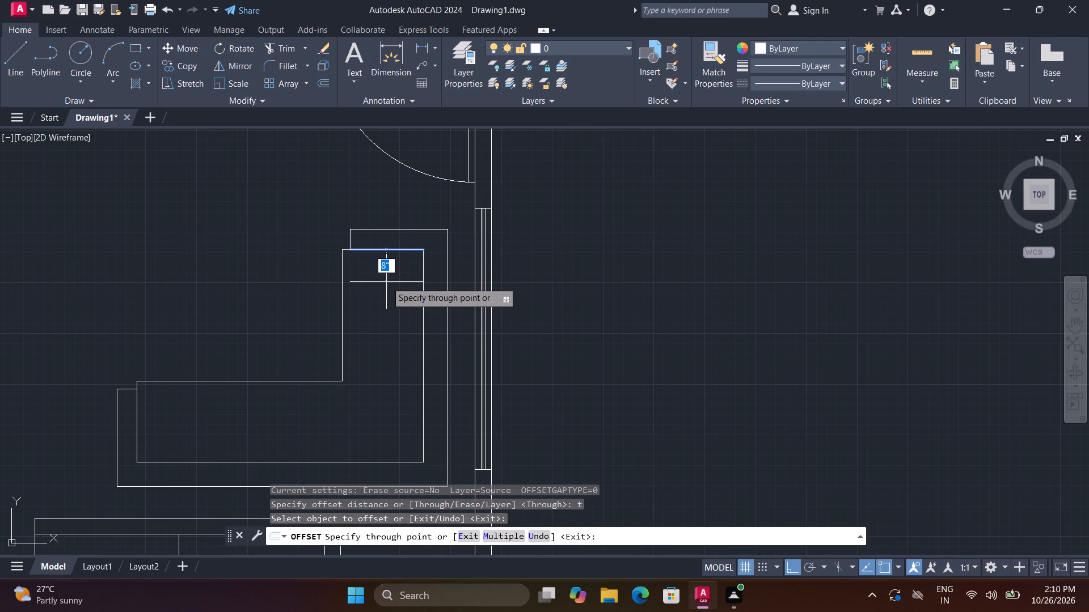
left_click(389, 312)
key("space")
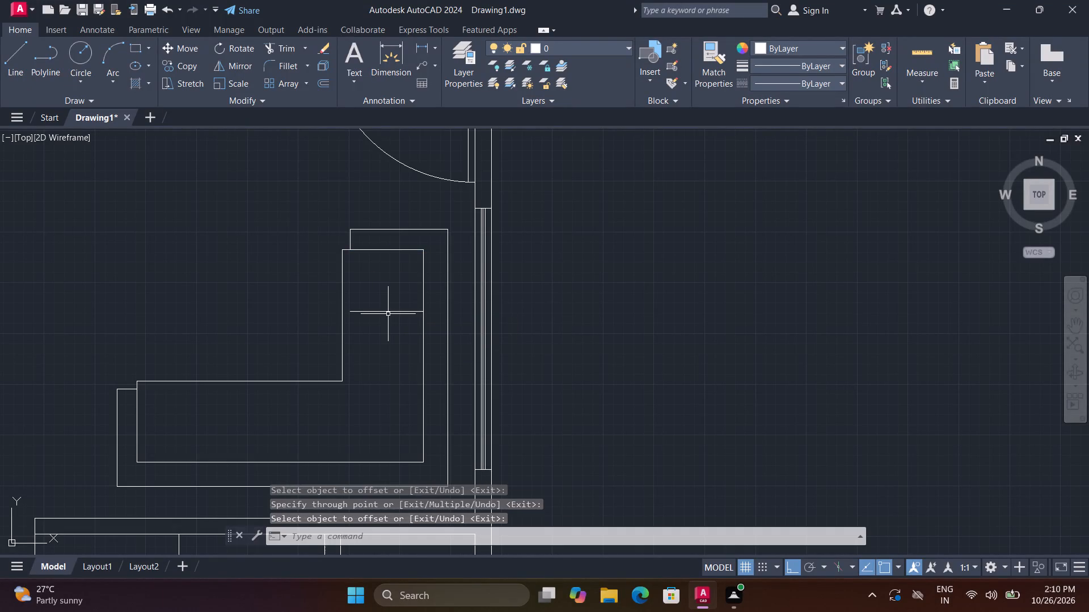
key("space")
key("space")
left_click(388, 311)
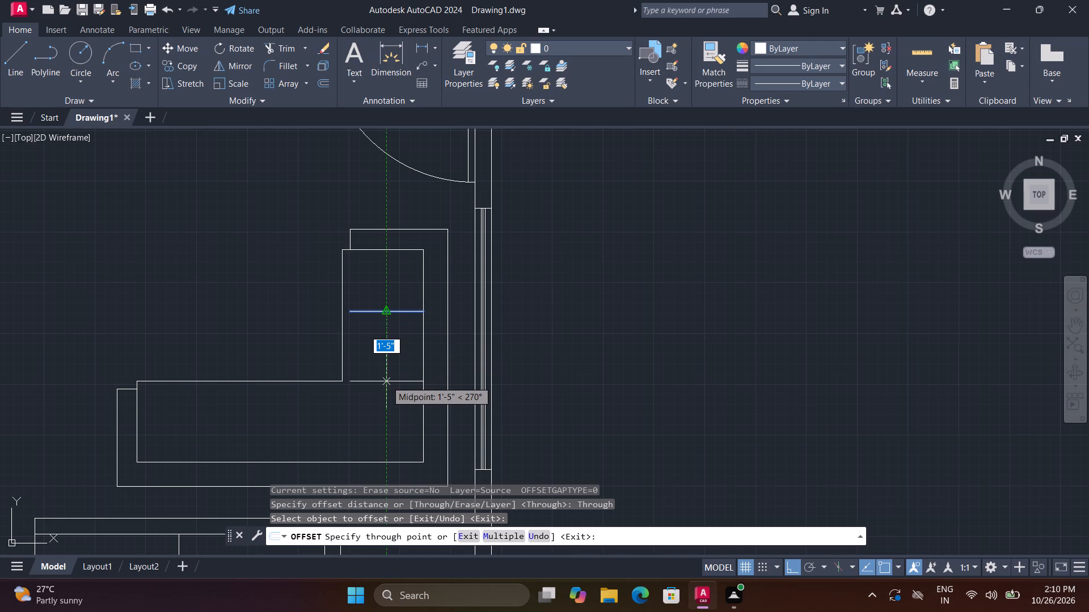
left_click(386, 381)
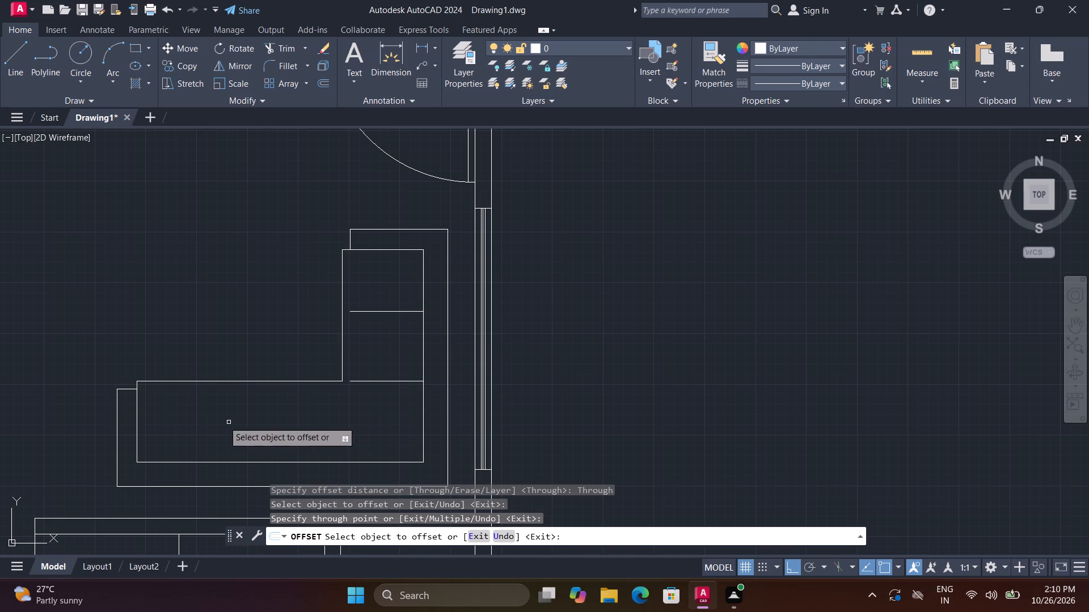
Offset the lower arm's inner edge rightward as three successive seat dividers, the last about 1'-5" on, in line with the upper seat's front edge.
left_click(137, 424)
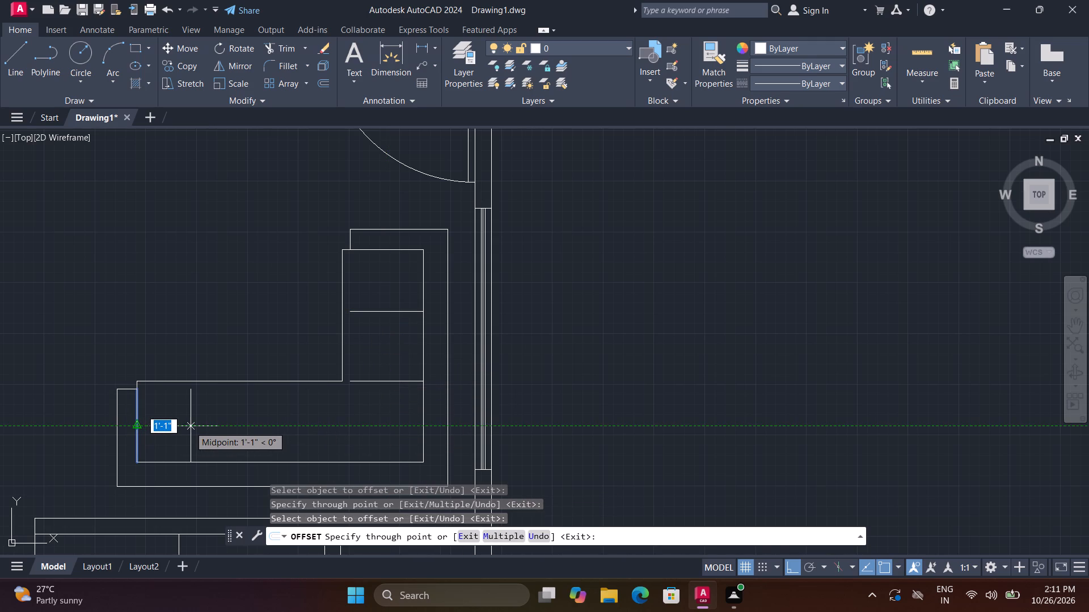
left_click(198, 426)
left_click(197, 423)
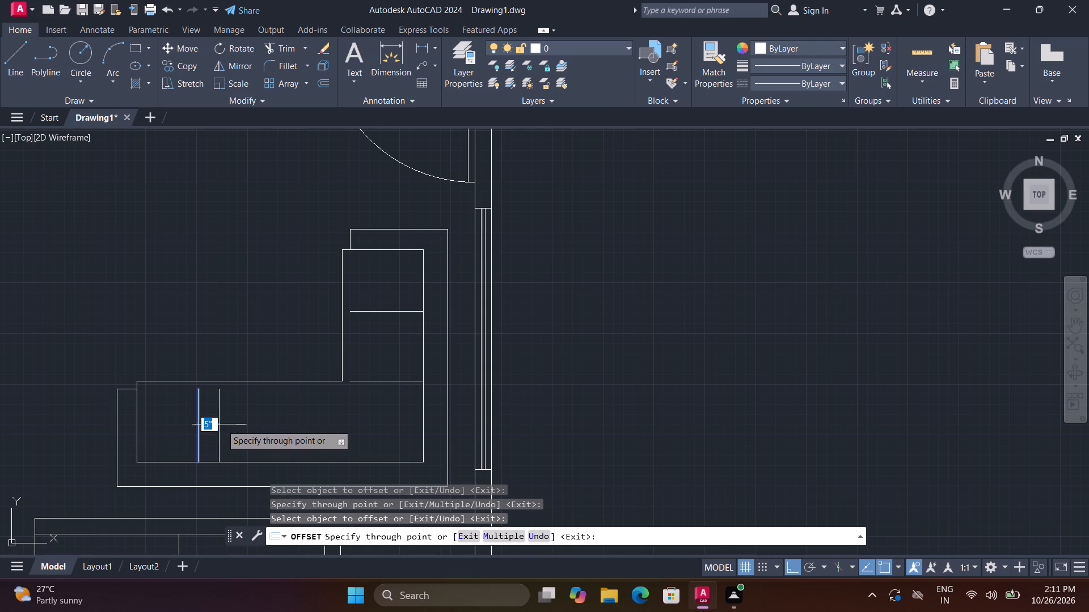
left_click(269, 431)
left_click(267, 428)
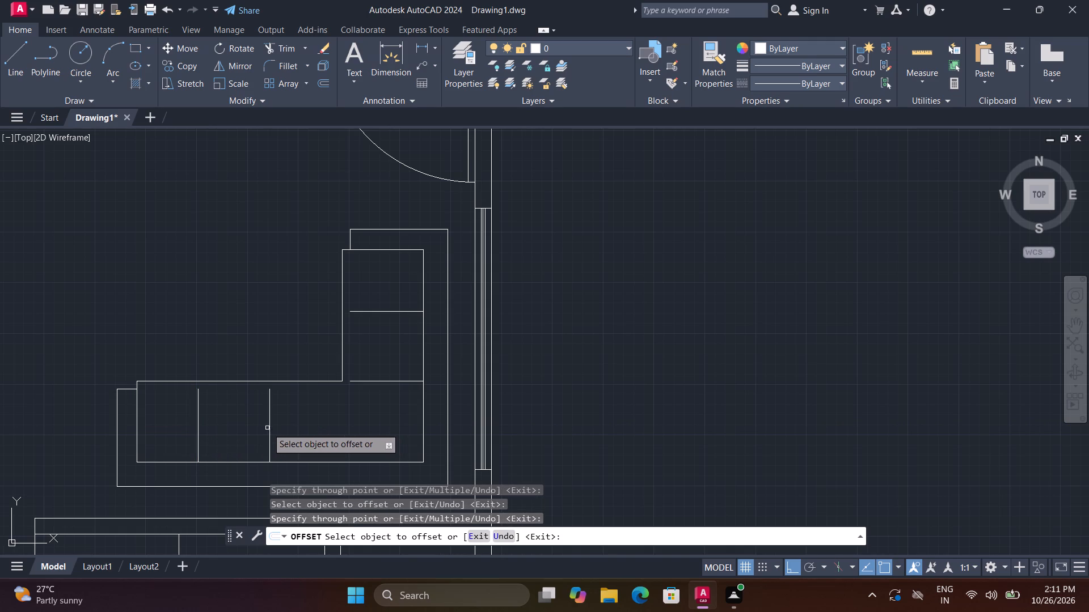
left_click(270, 419)
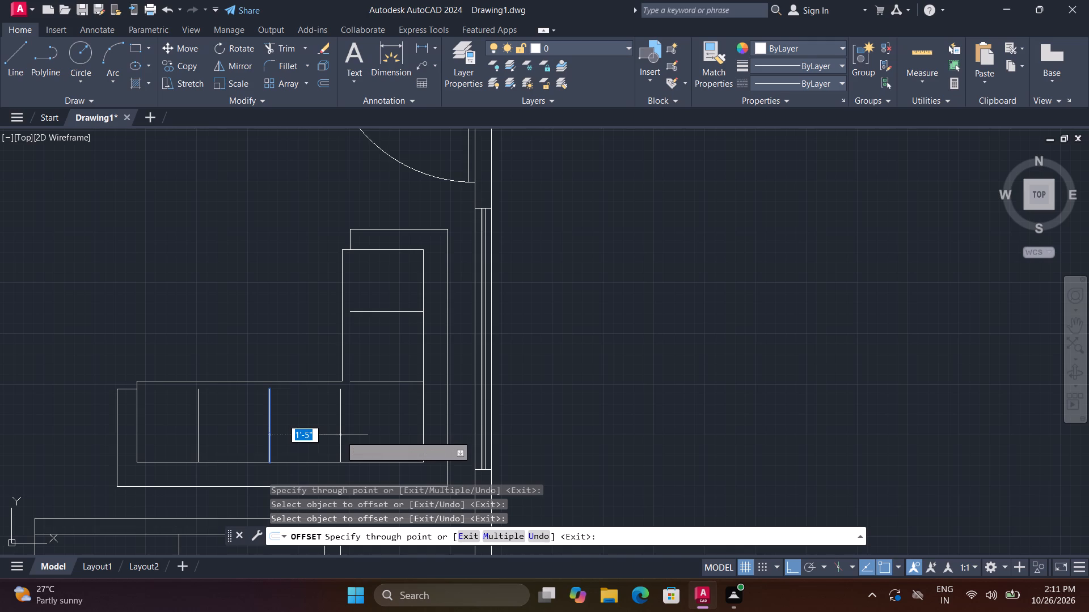
left_click(342, 435)
type("ex")
key("space")
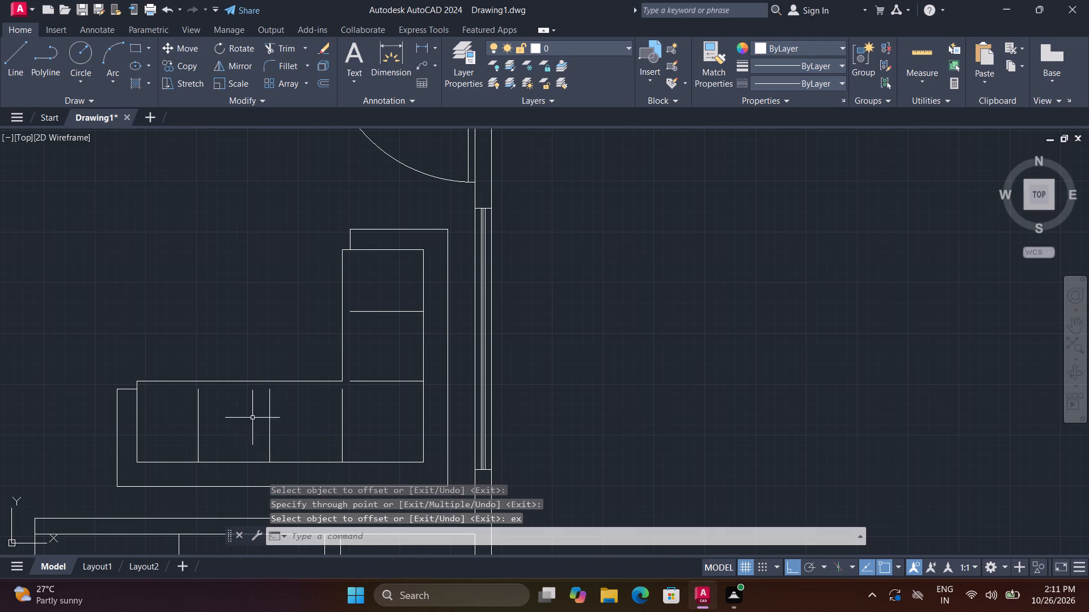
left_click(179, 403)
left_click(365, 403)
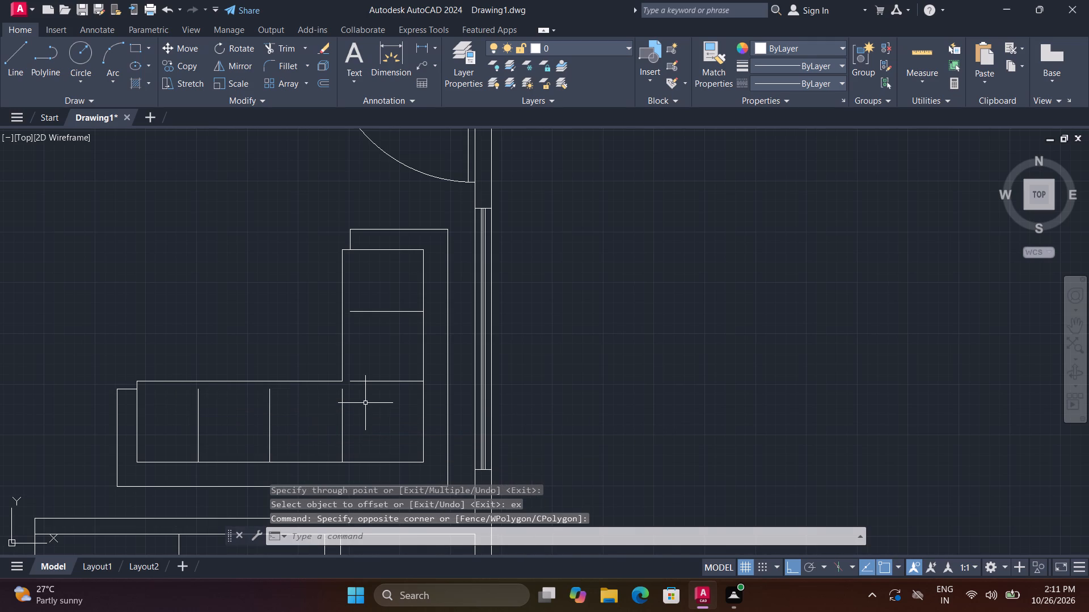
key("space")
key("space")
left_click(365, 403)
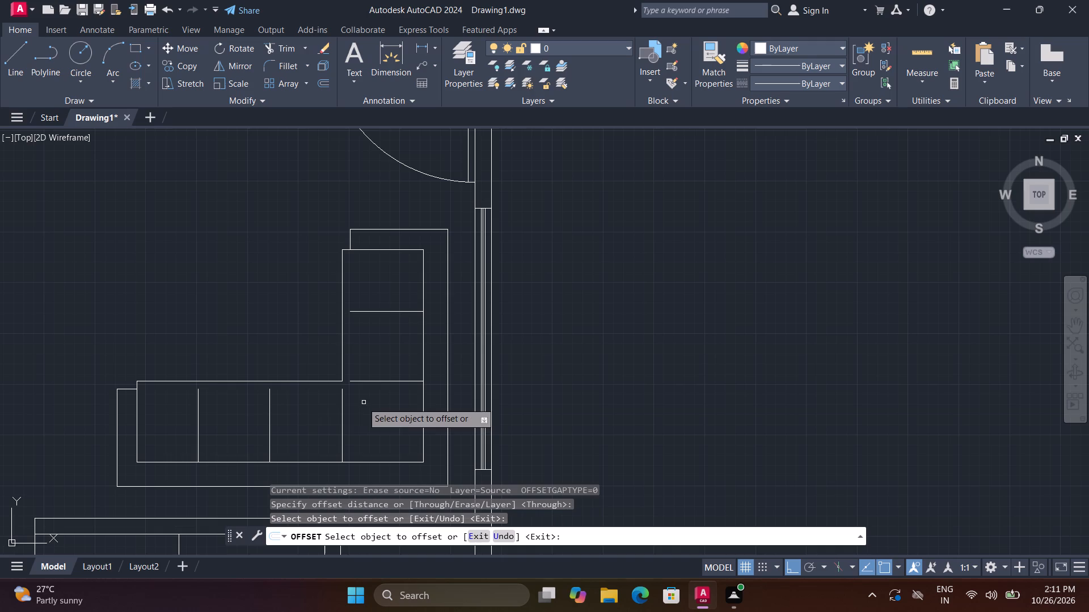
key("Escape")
Extend the three vertical and two horizontal seat dividers to meet the seat's front edges.
type("ex")
key("space")
left_click(176, 413)
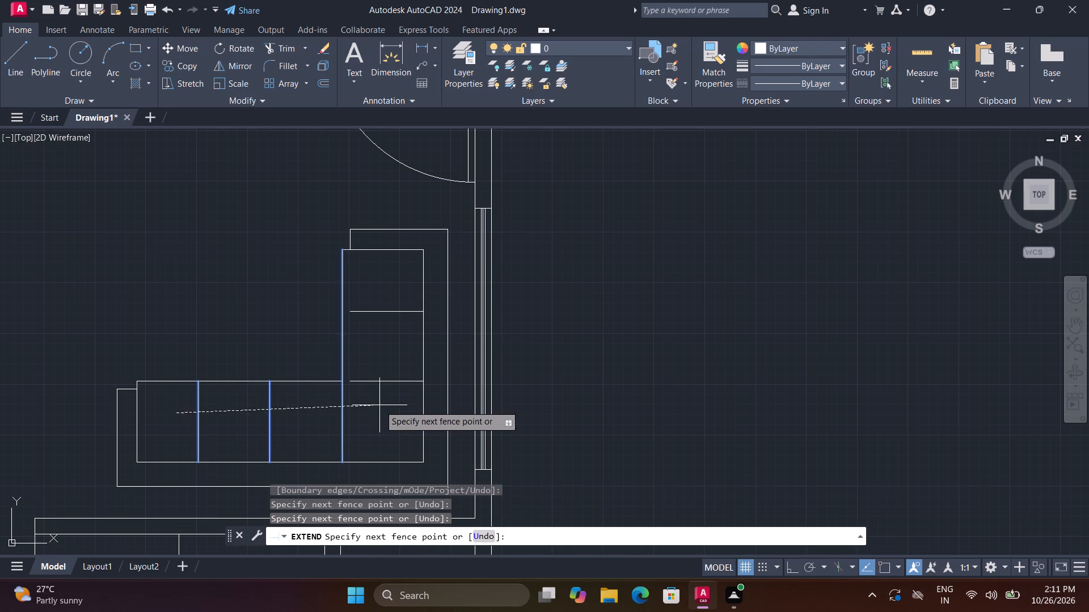
left_click(381, 404)
left_click(381, 404)
left_click(398, 282)
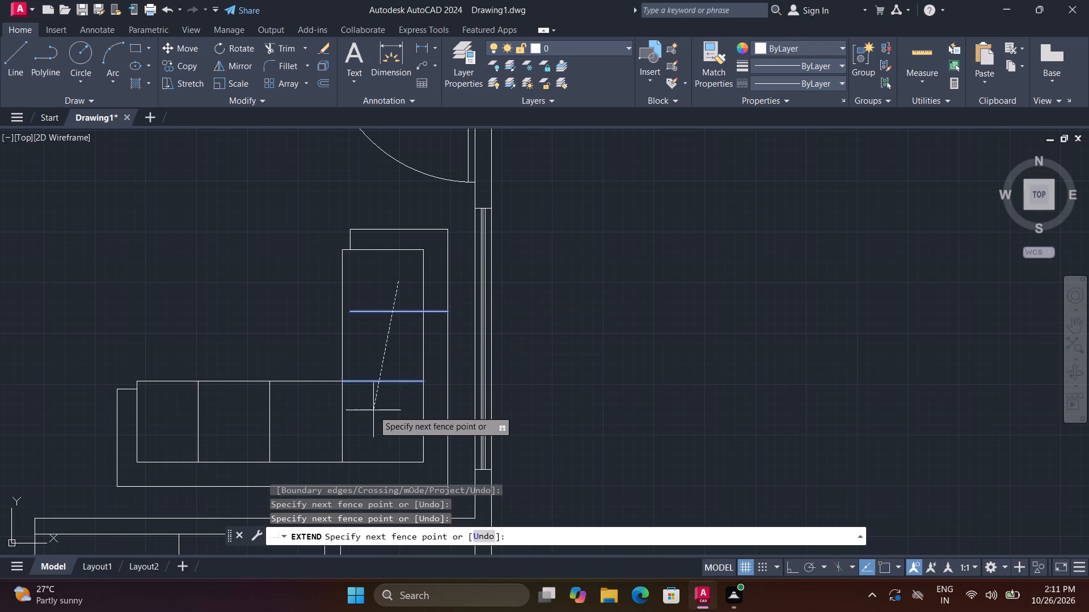
left_click(373, 410)
key("ctrl+z")
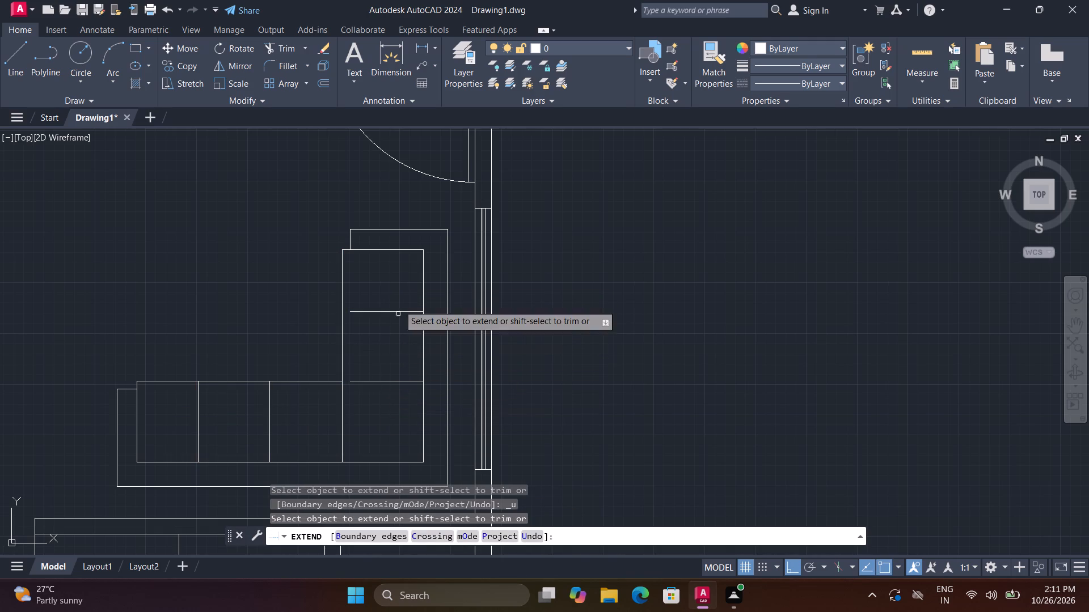
left_click_drag(396, 275, 391, 279)
left_click(353, 394)
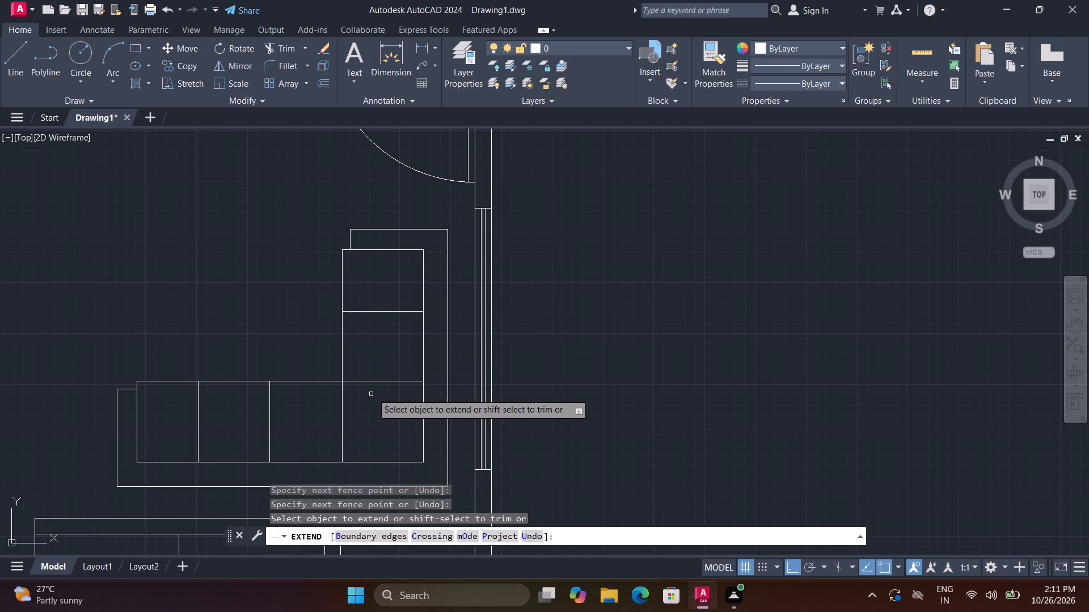
key("Escape")
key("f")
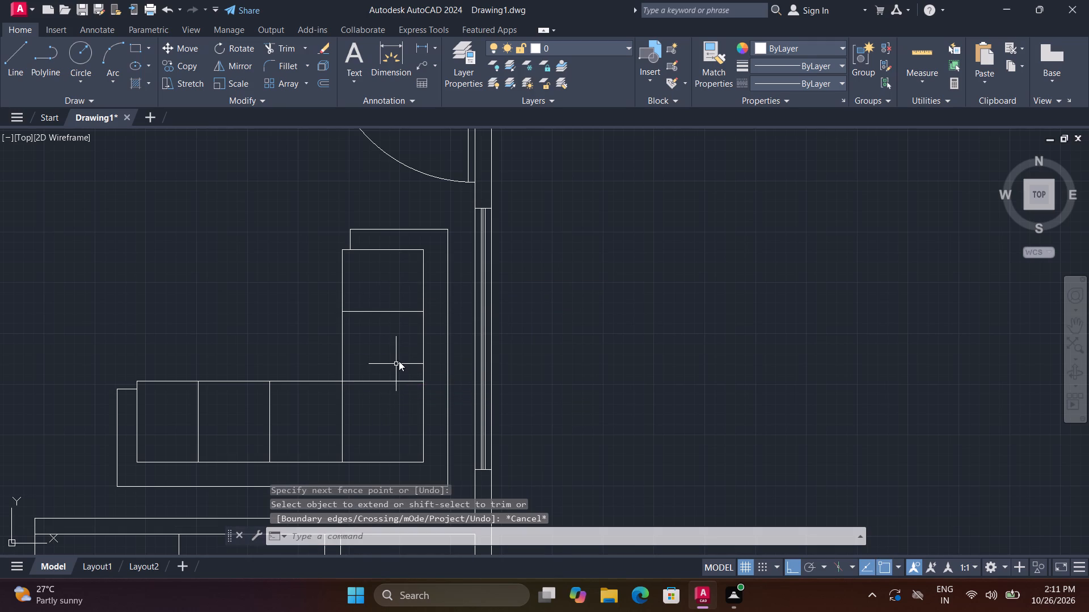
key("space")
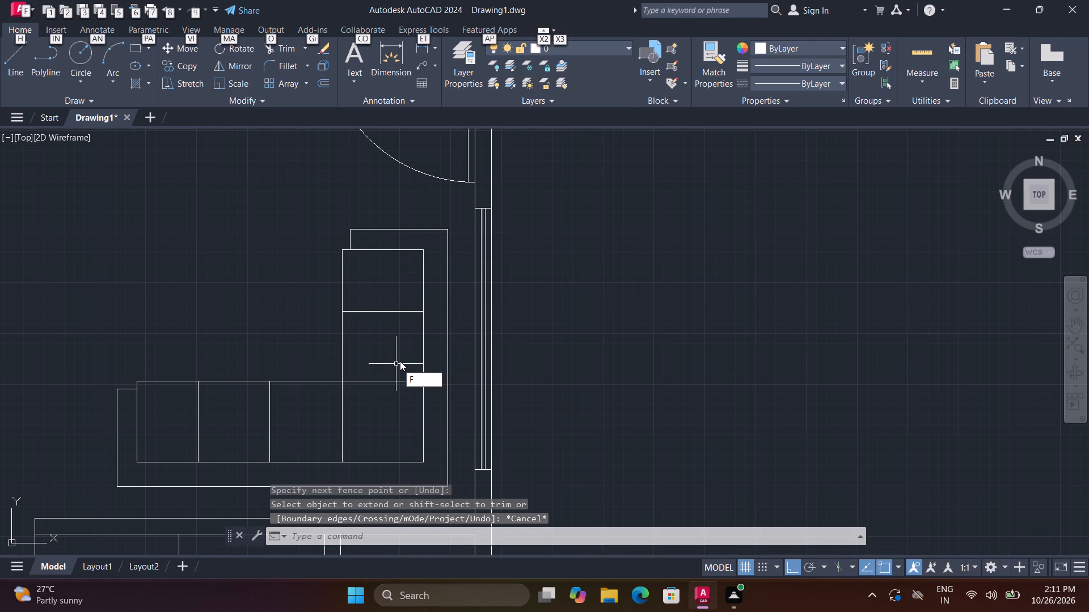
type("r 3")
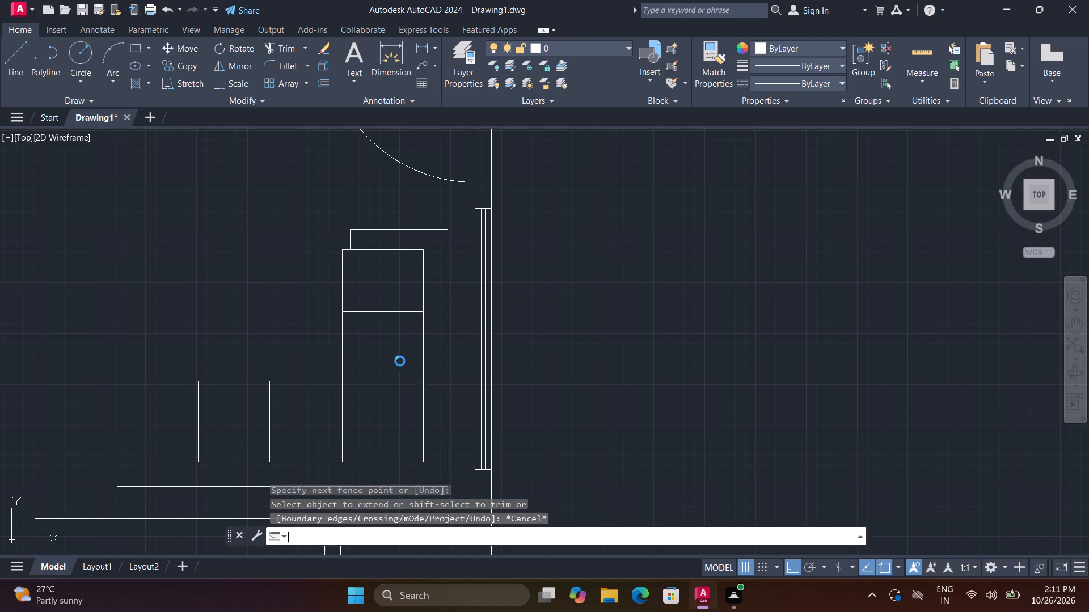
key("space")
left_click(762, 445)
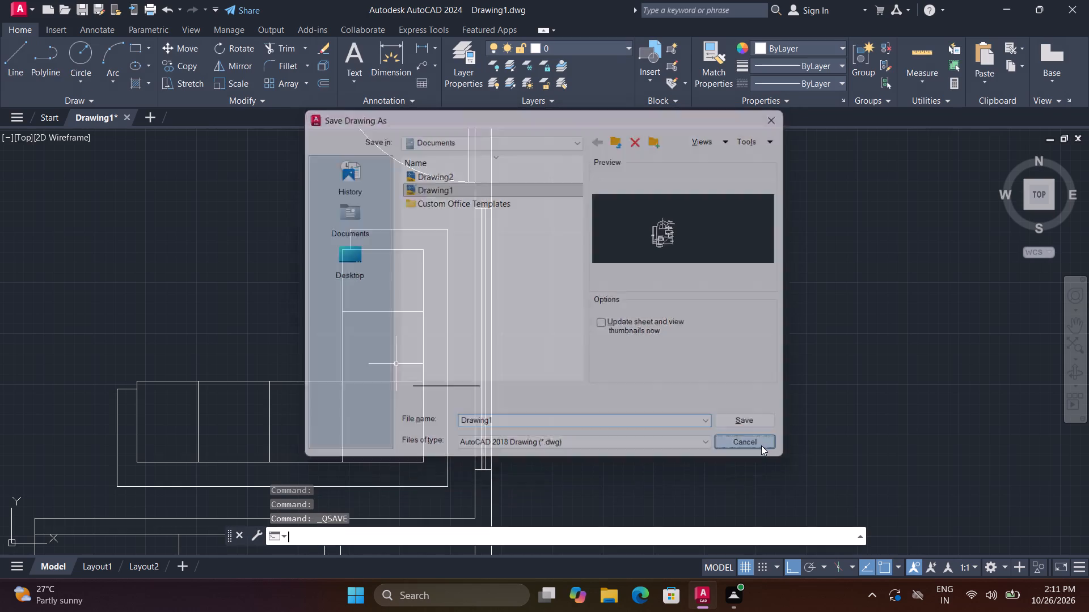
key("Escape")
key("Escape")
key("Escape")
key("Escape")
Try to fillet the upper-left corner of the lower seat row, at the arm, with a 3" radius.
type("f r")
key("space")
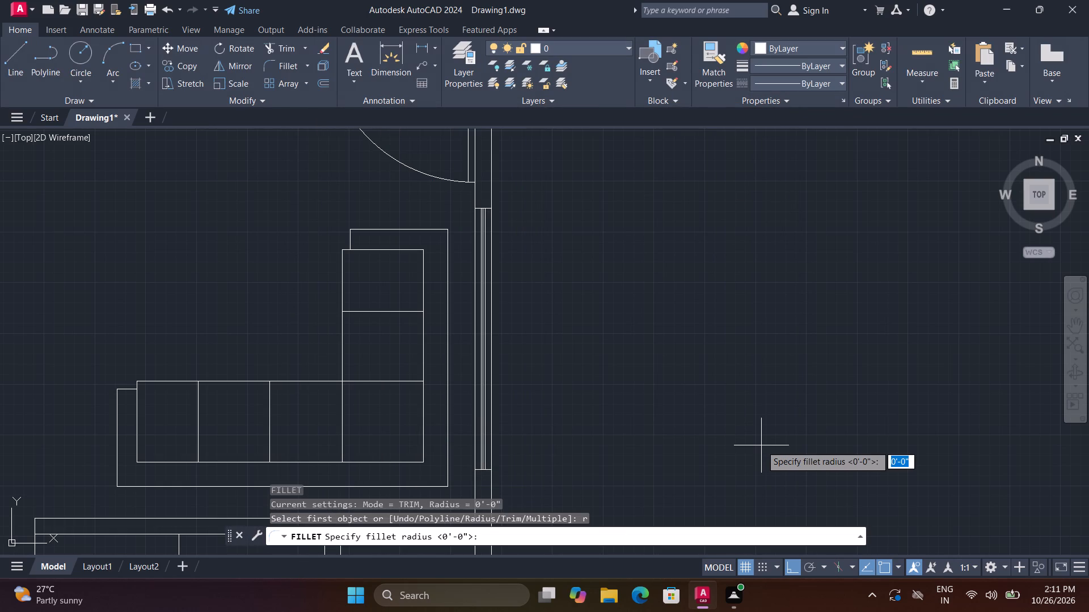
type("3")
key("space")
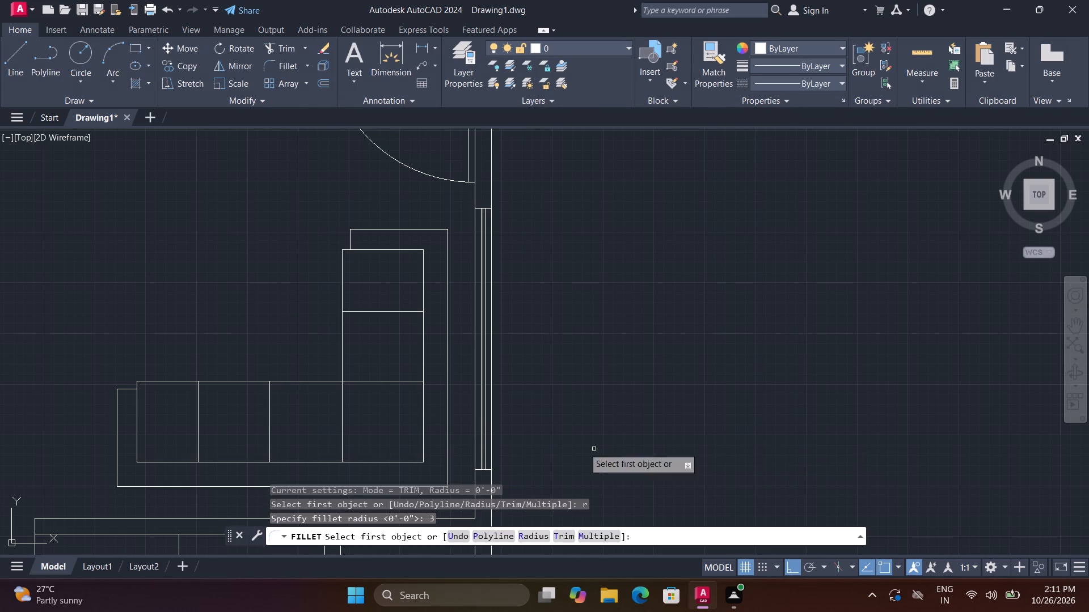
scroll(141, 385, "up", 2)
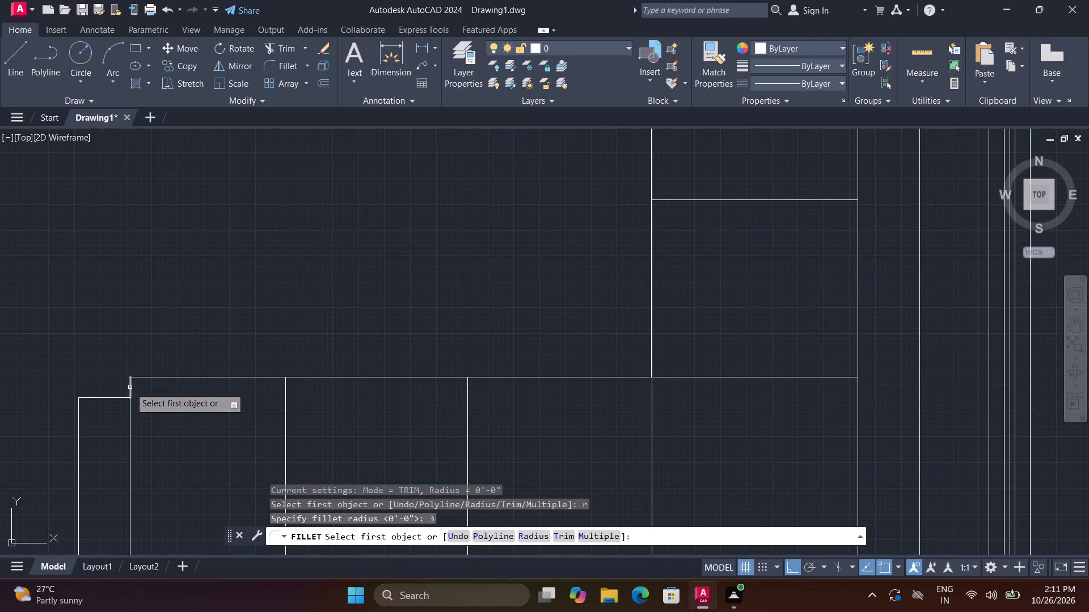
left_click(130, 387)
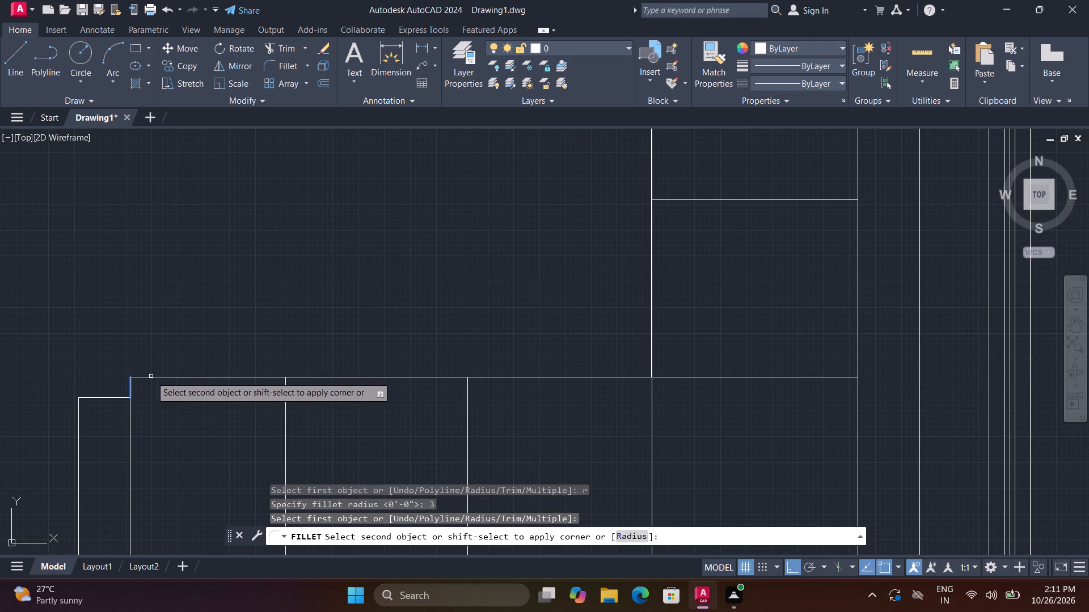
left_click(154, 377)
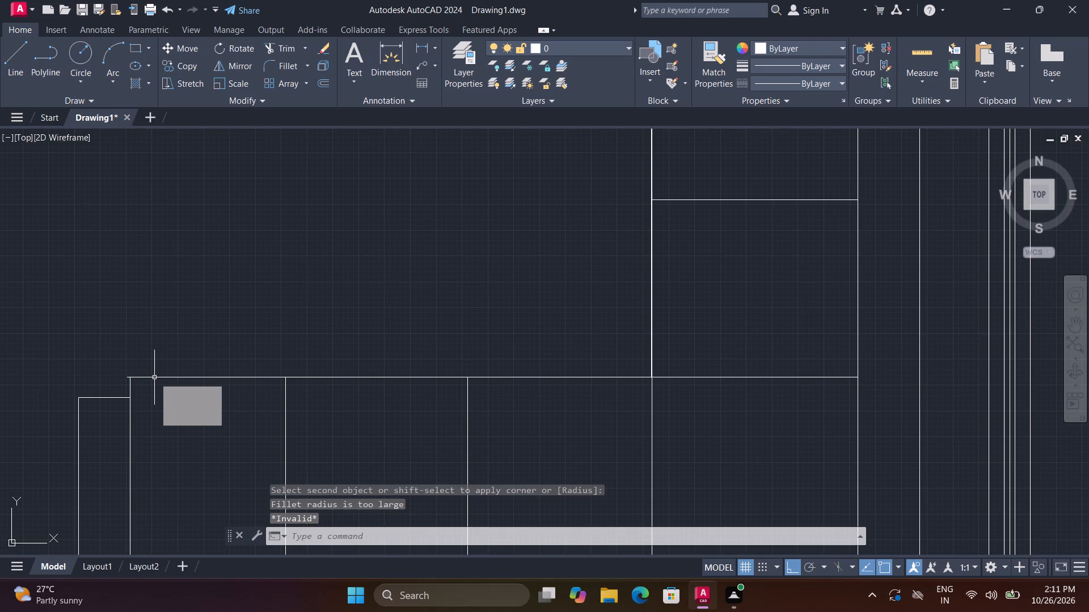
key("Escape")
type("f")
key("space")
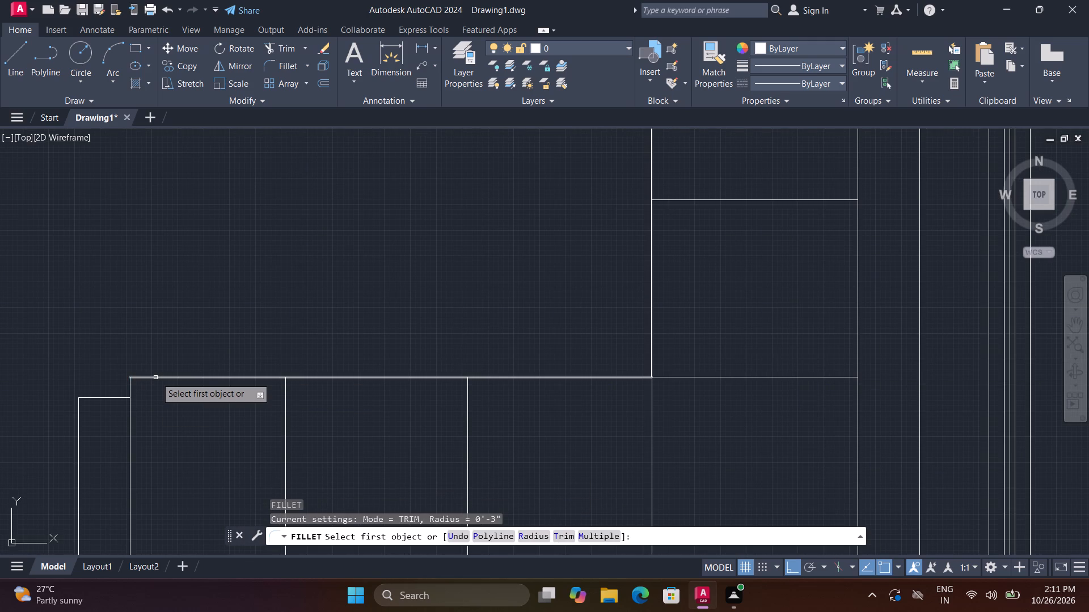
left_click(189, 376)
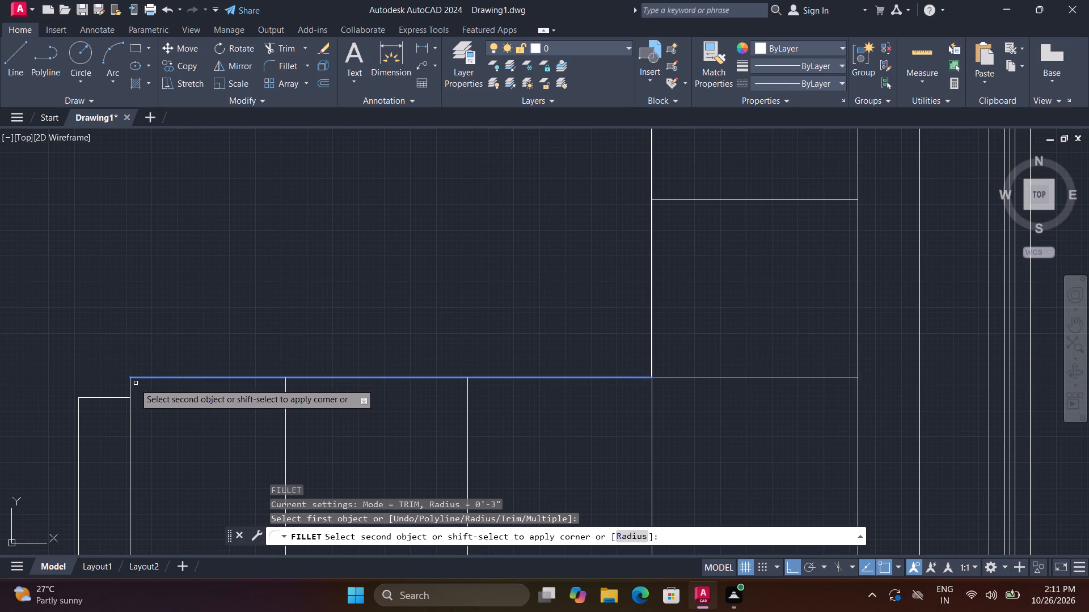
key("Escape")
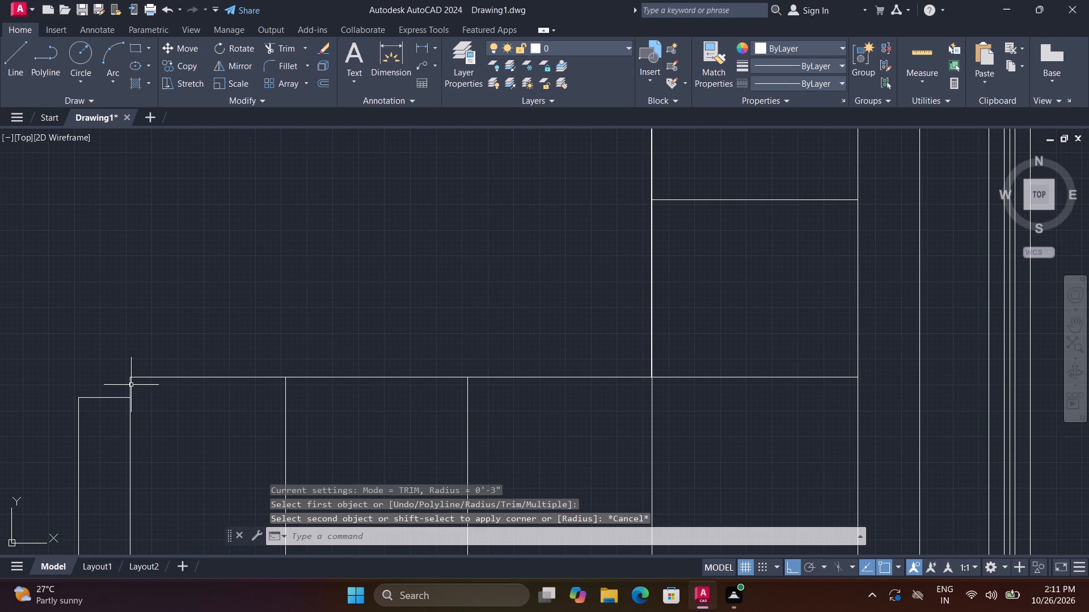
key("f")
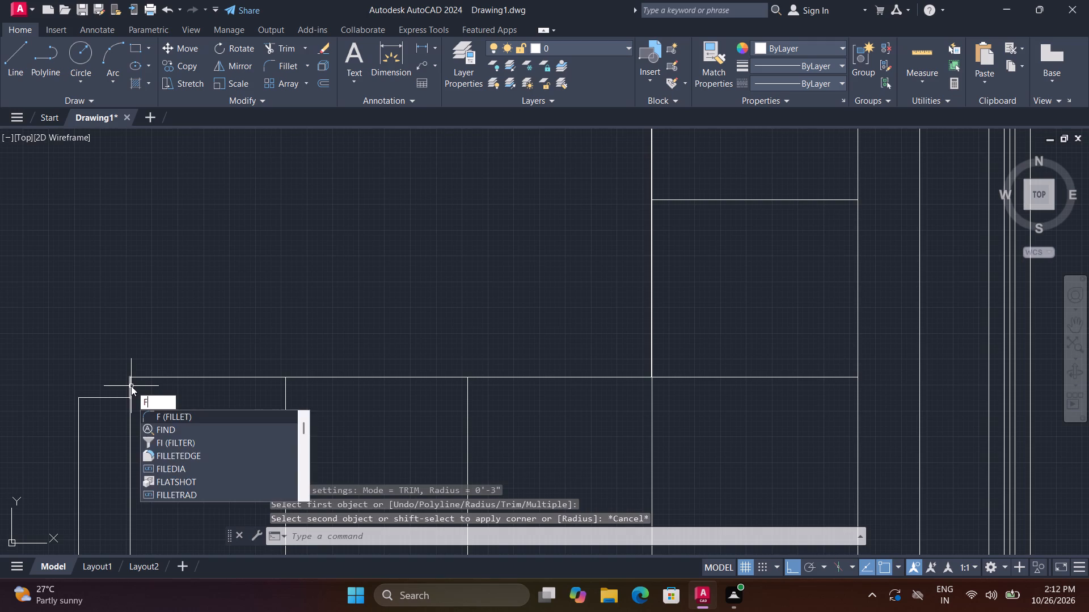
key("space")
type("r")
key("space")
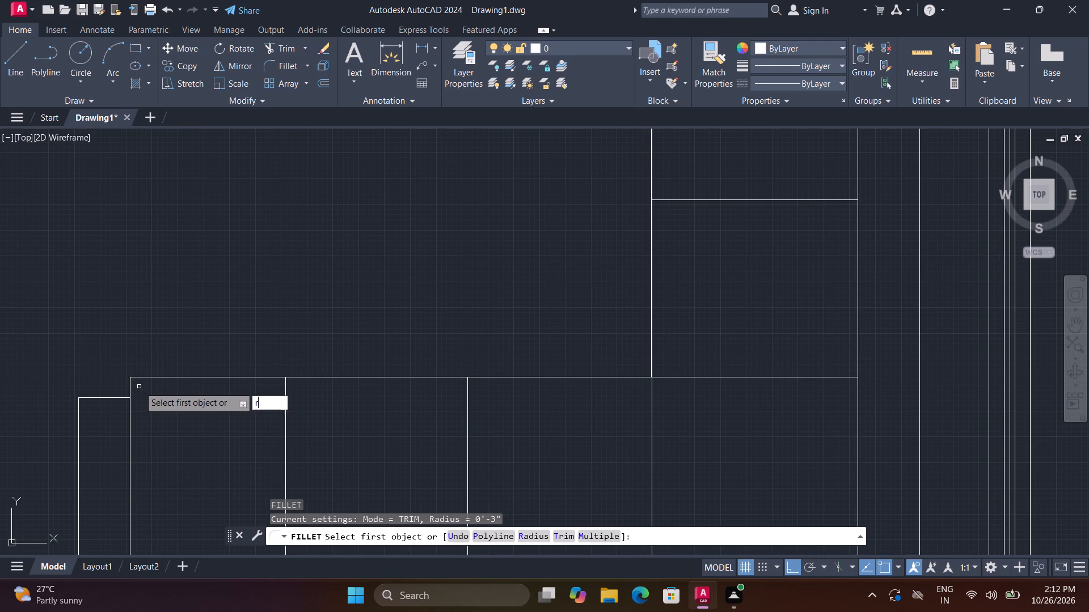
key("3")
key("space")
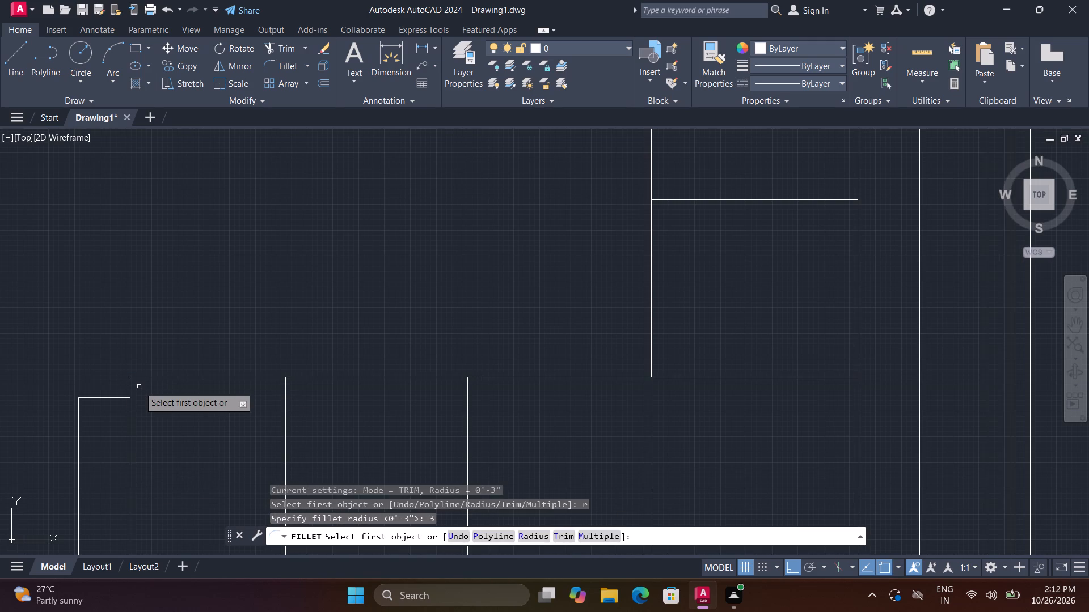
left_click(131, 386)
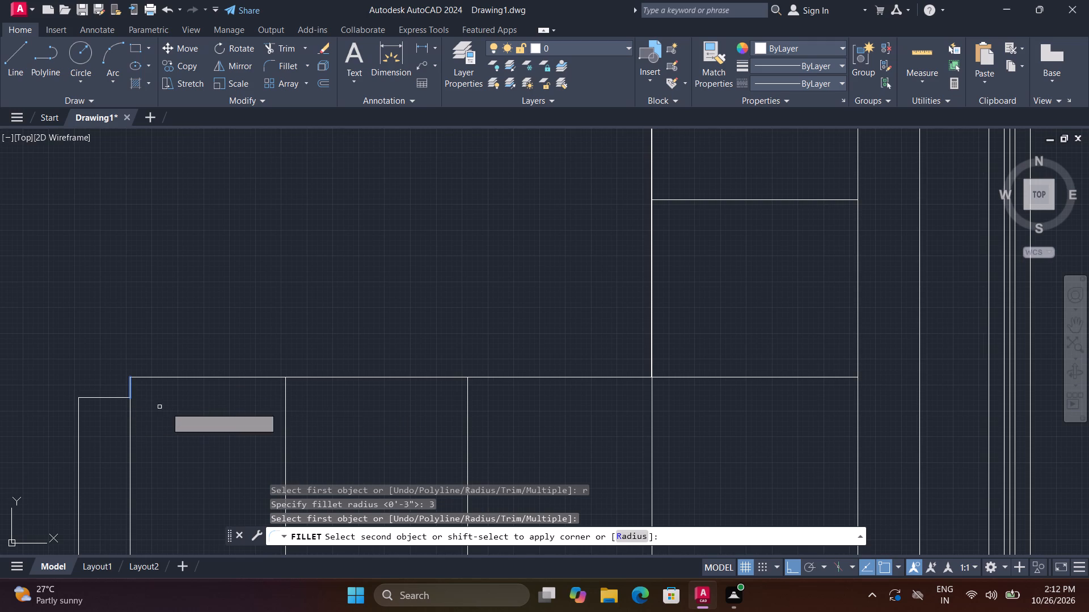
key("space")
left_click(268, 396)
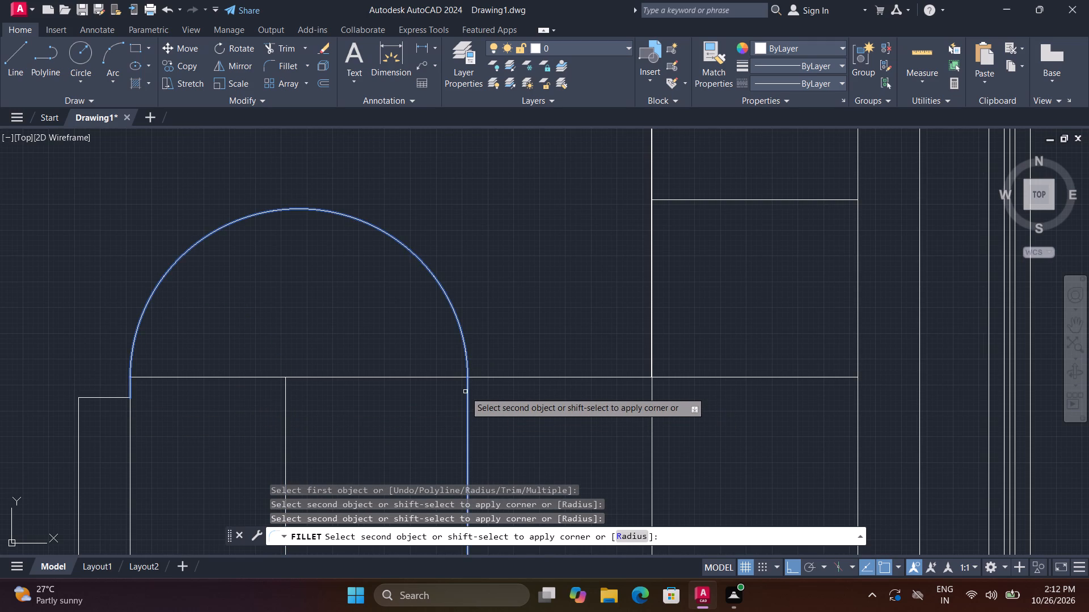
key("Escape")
Fillet both front corners of the lower row's second seat from the left with a 2" radius.
type("f")
key("space")
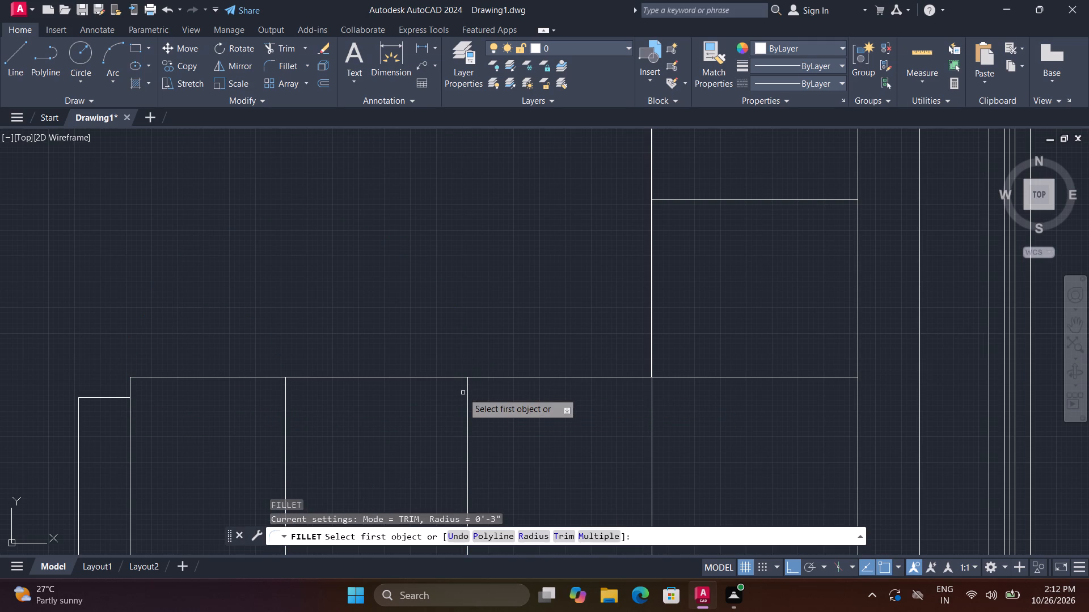
left_click(466, 396)
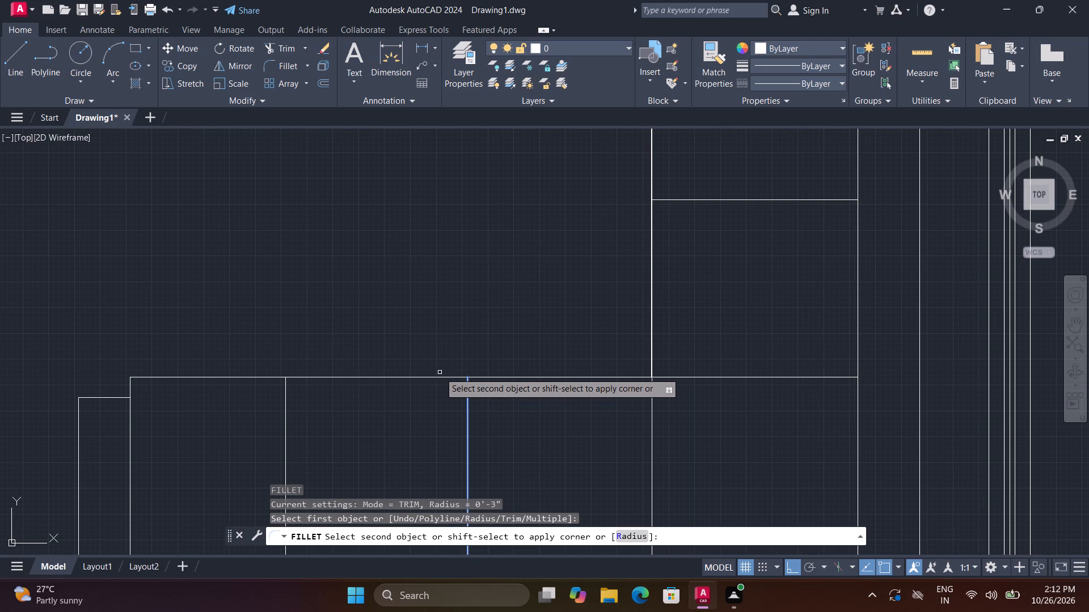
type("r 2")
key("space")
left_click(439, 379)
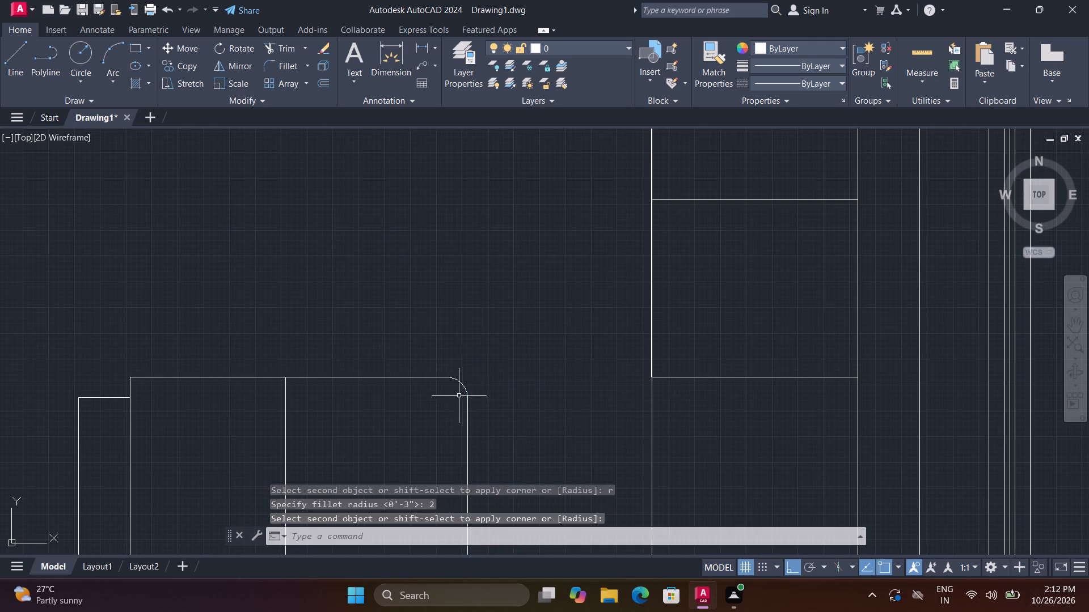
key("space")
left_click(285, 391)
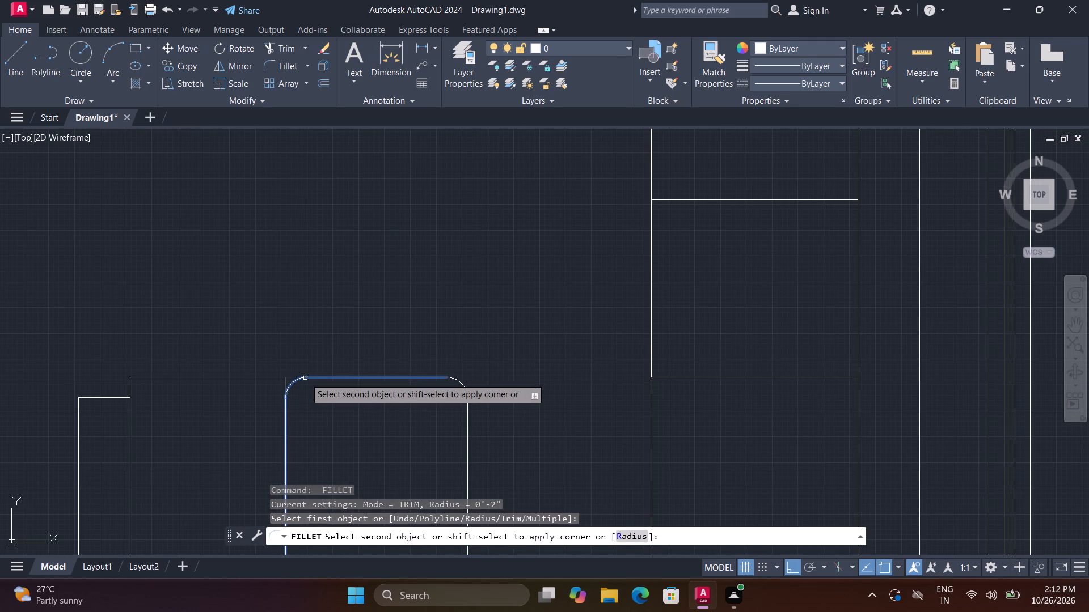
left_click(306, 377)
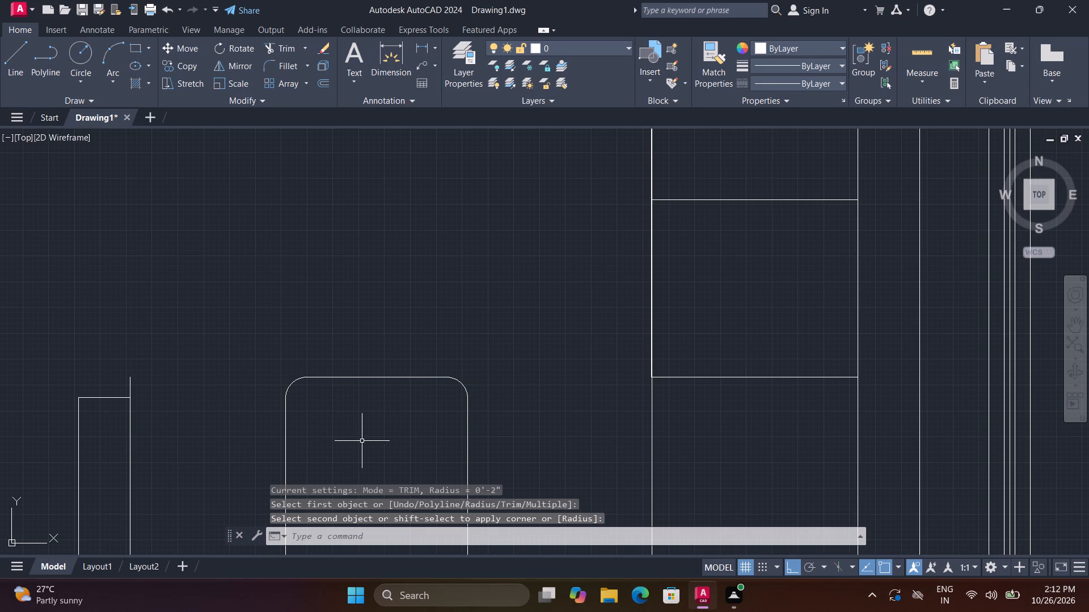
Fillet the corner seat's upper-left corner and both front corners of the seat directly above it with the 2" radius.
key("space")
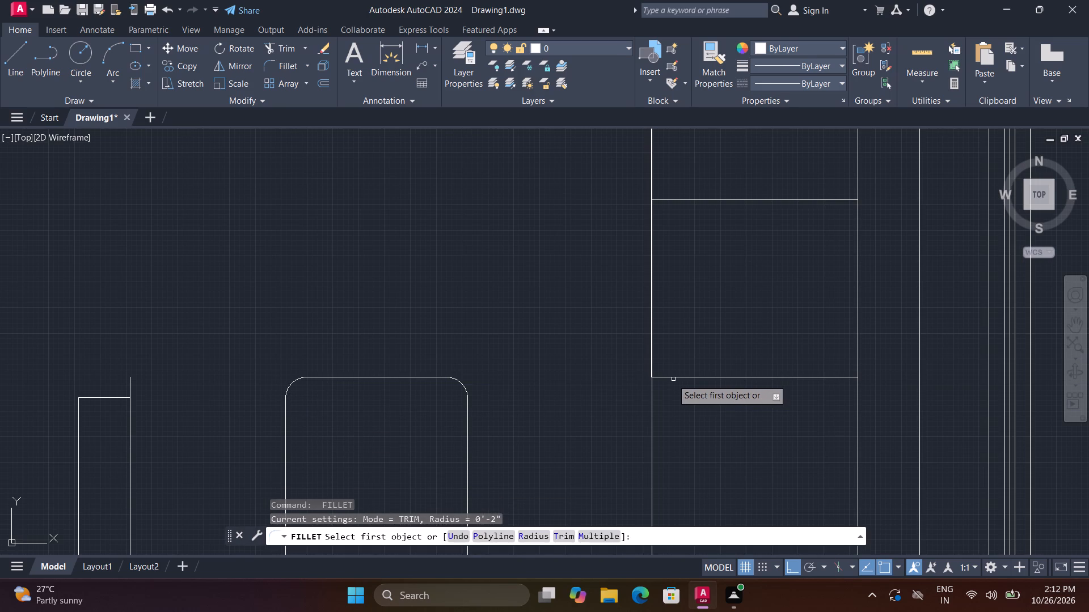
left_click(670, 378)
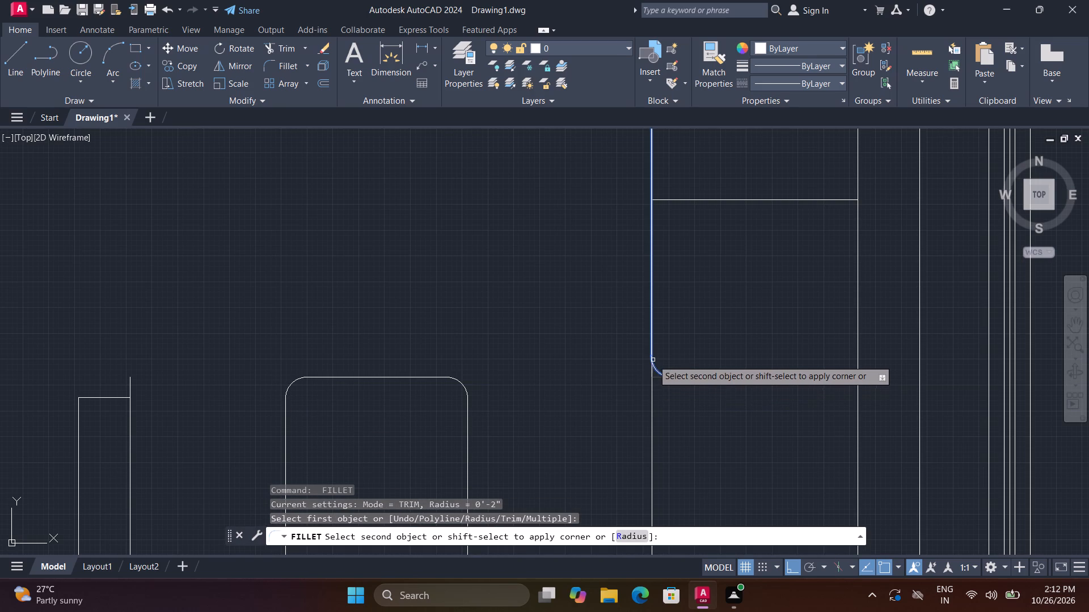
left_click(653, 360)
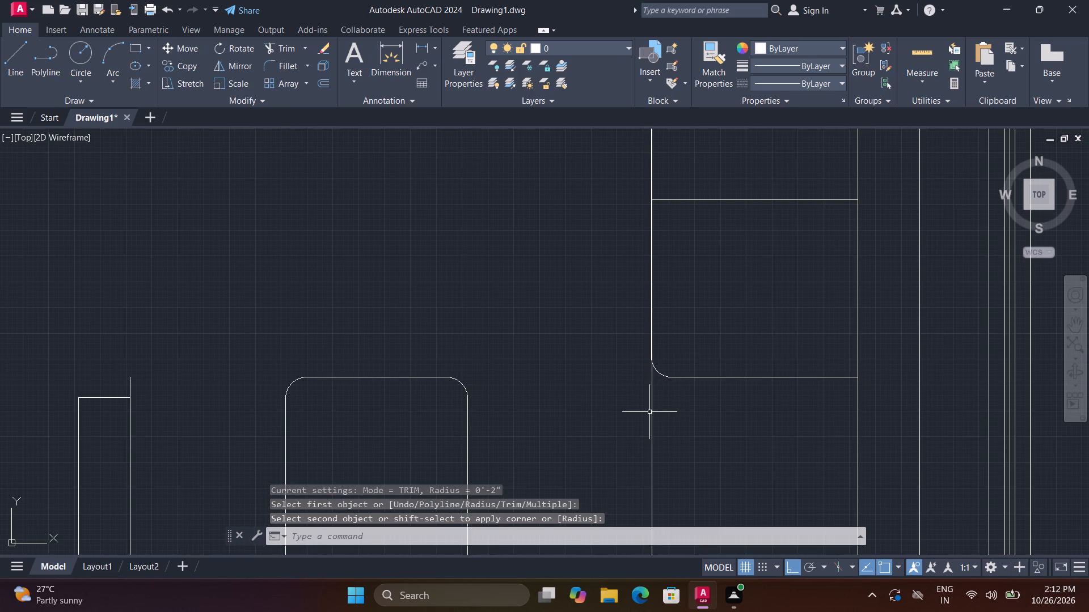
key("space")
left_click(652, 409)
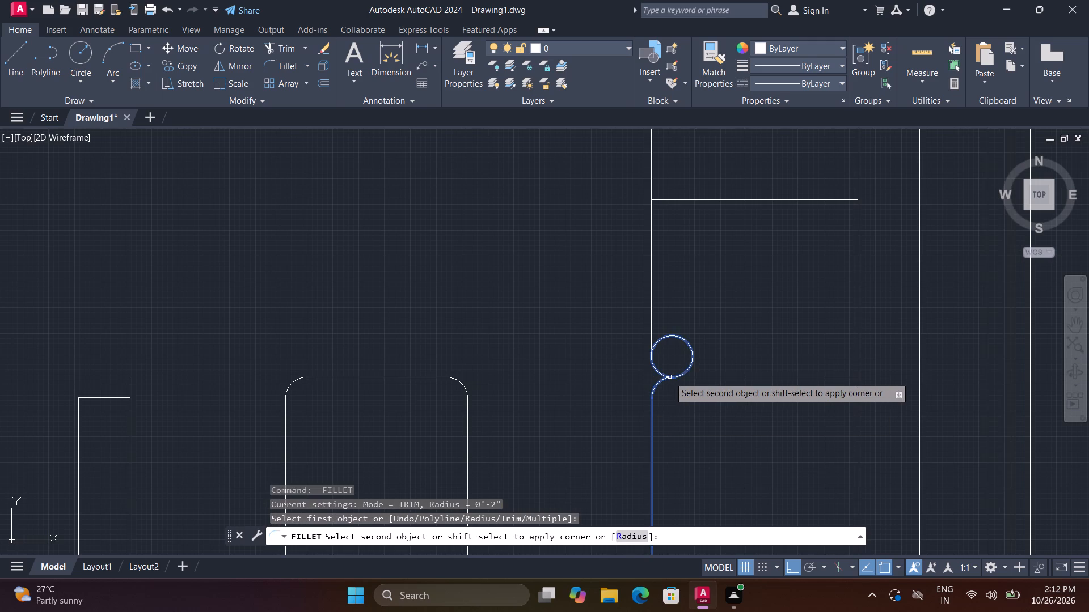
left_click(690, 377)
middle_click_drag(691, 307, 662, 482)
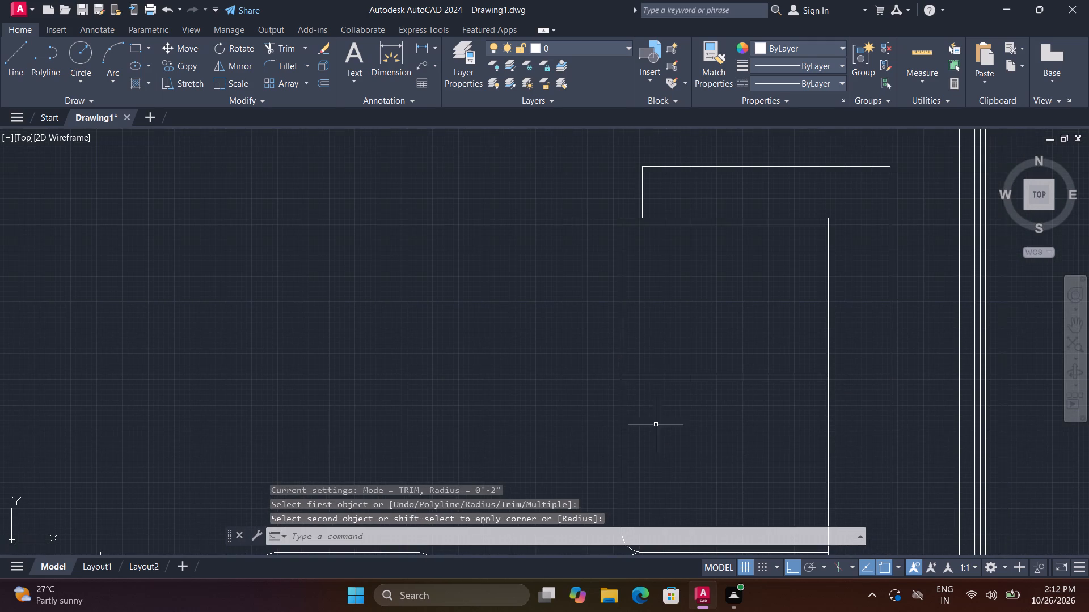
key("space")
left_click(621, 382)
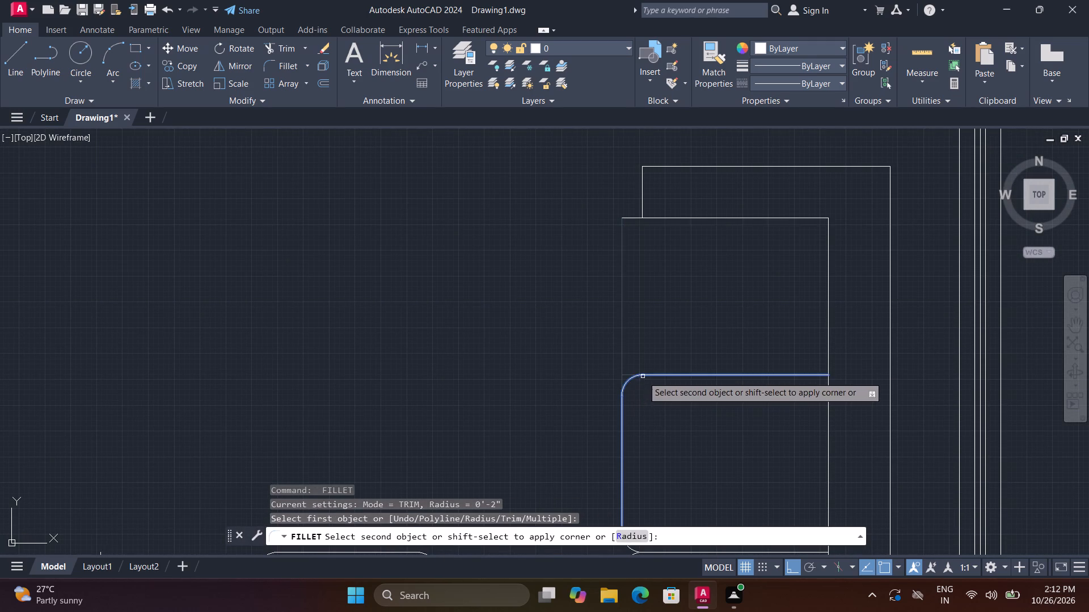
left_click(643, 376)
Extend the lower row's front edge both ways to the arm and corner seat, and the upper row's front edge up to the arm line.
scroll(638, 327, "down", 1)
middle_click_drag(589, 299, 568, 253)
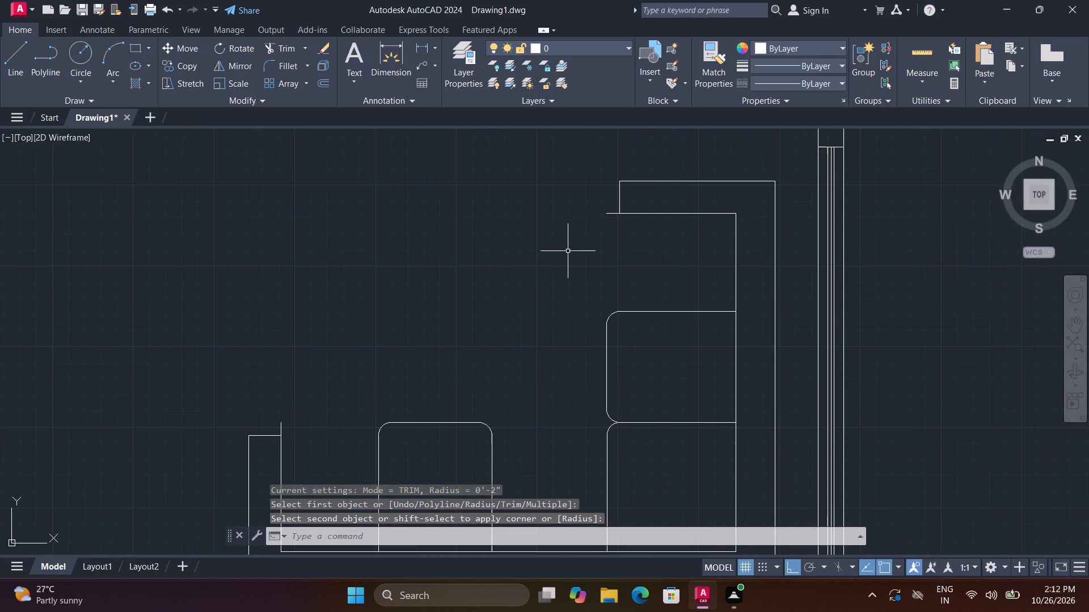
key("Escape")
type("ex")
key("space")
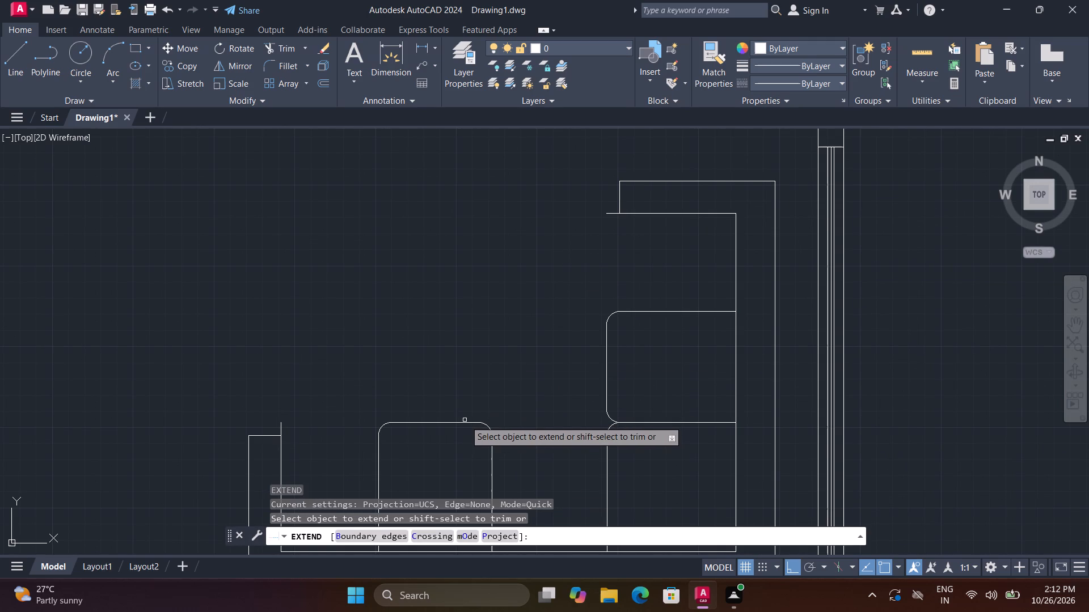
left_click(466, 422)
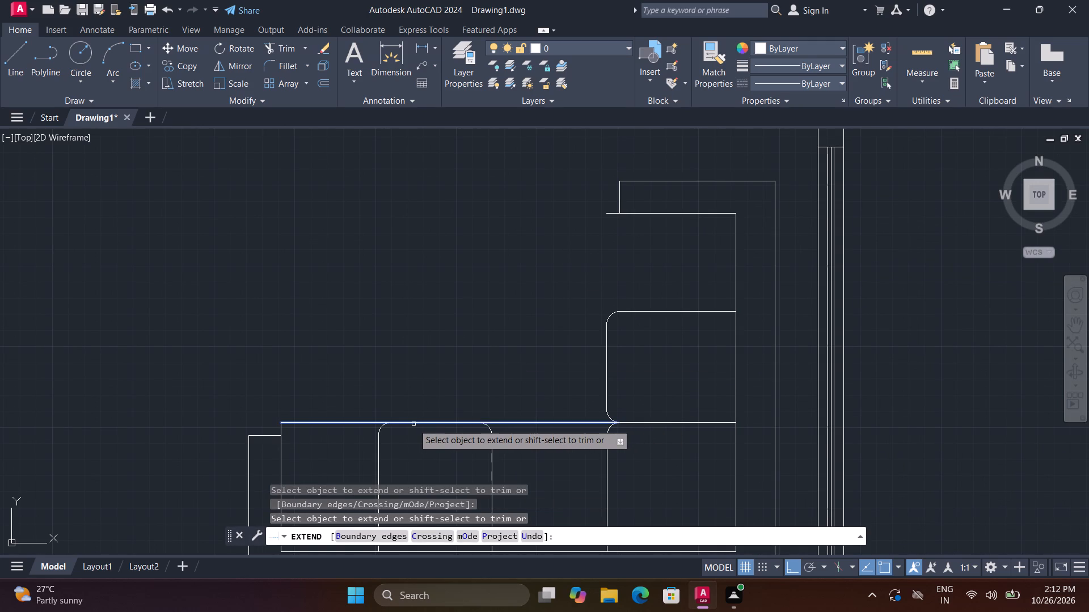
left_click(413, 424)
left_click(605, 341)
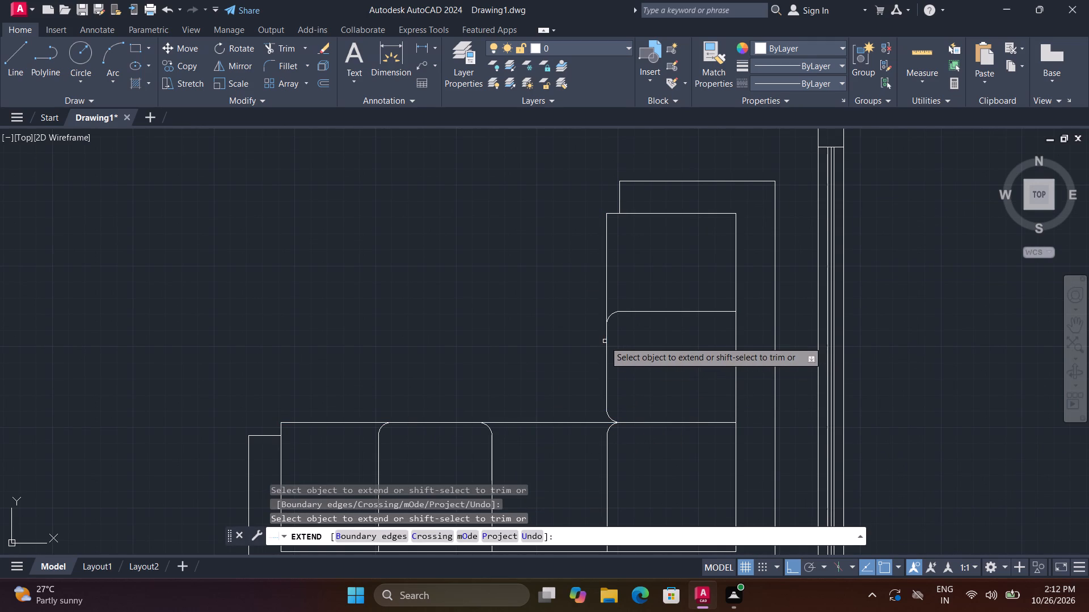
key("space")
Fillet both front corners of the lower row's leftmost seat with the 2" radius.
type("f")
key("space")
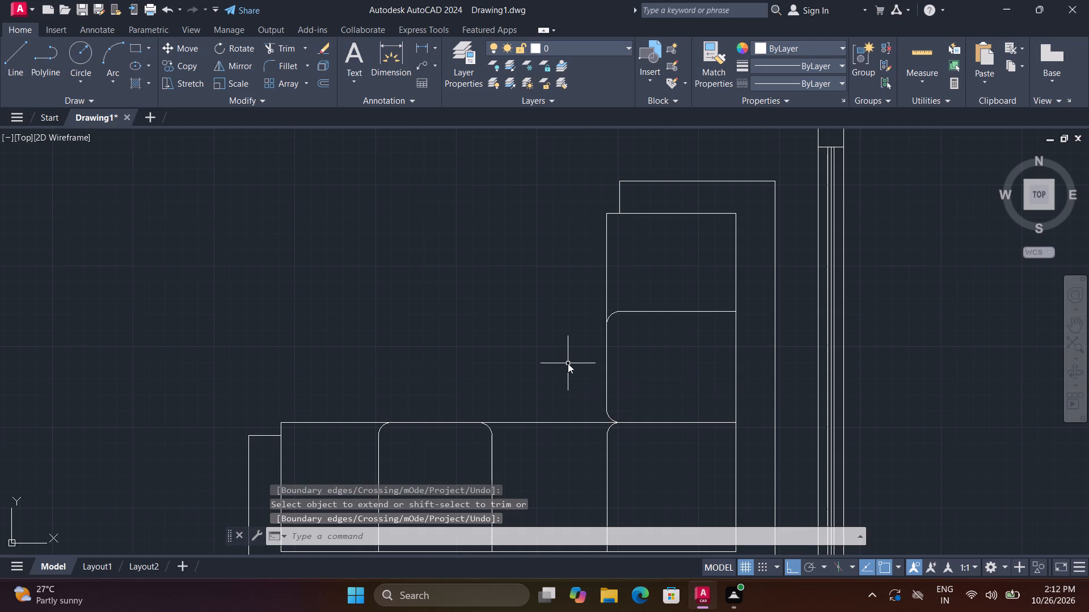
left_click(281, 425)
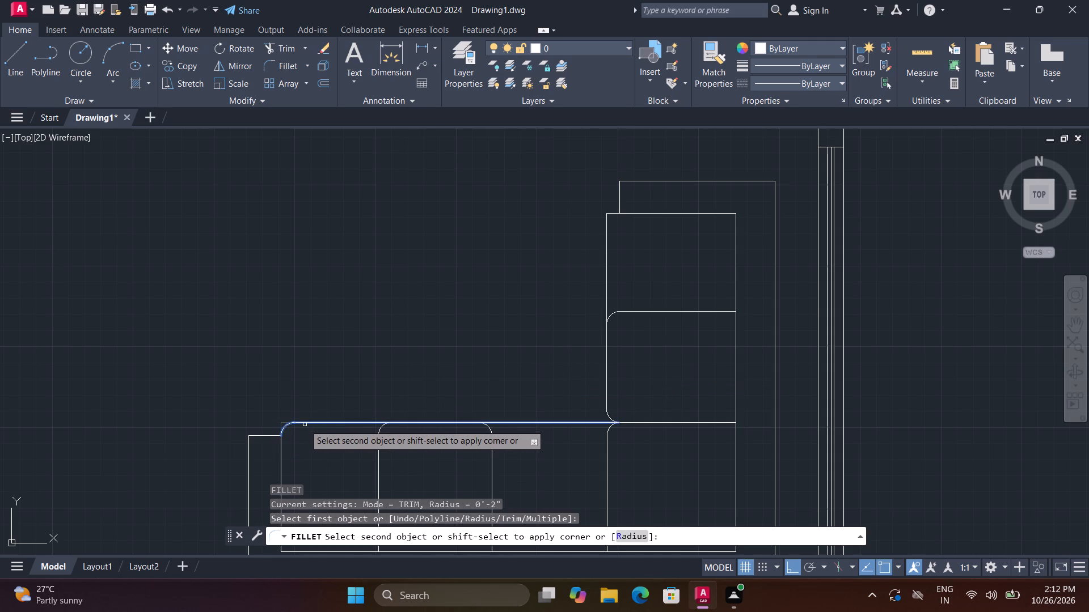
left_click(305, 424)
scroll(380, 432, "up", 1)
key("space")
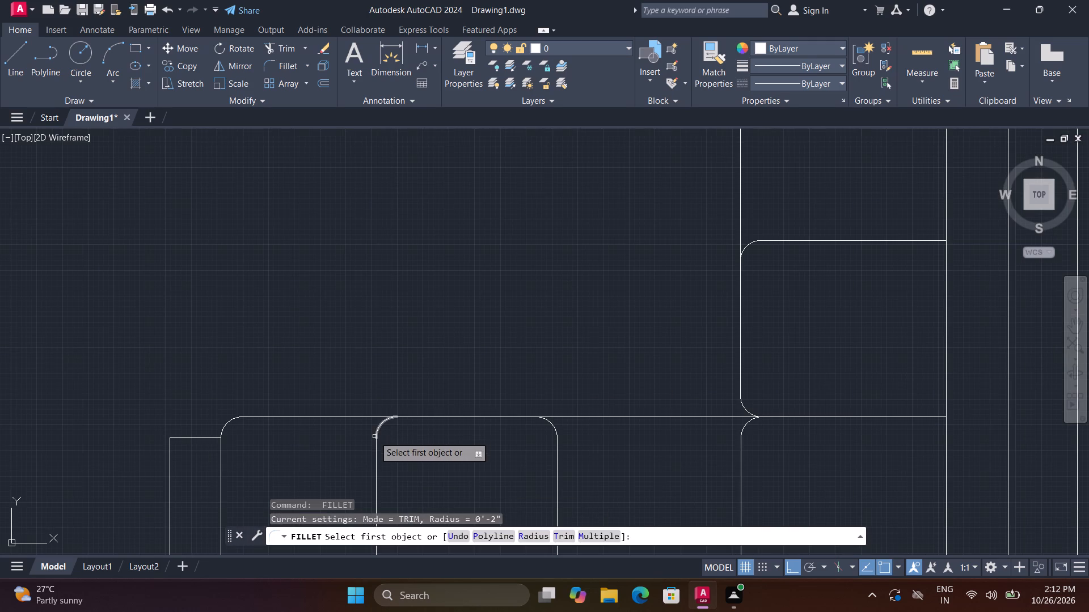
left_click(375, 444)
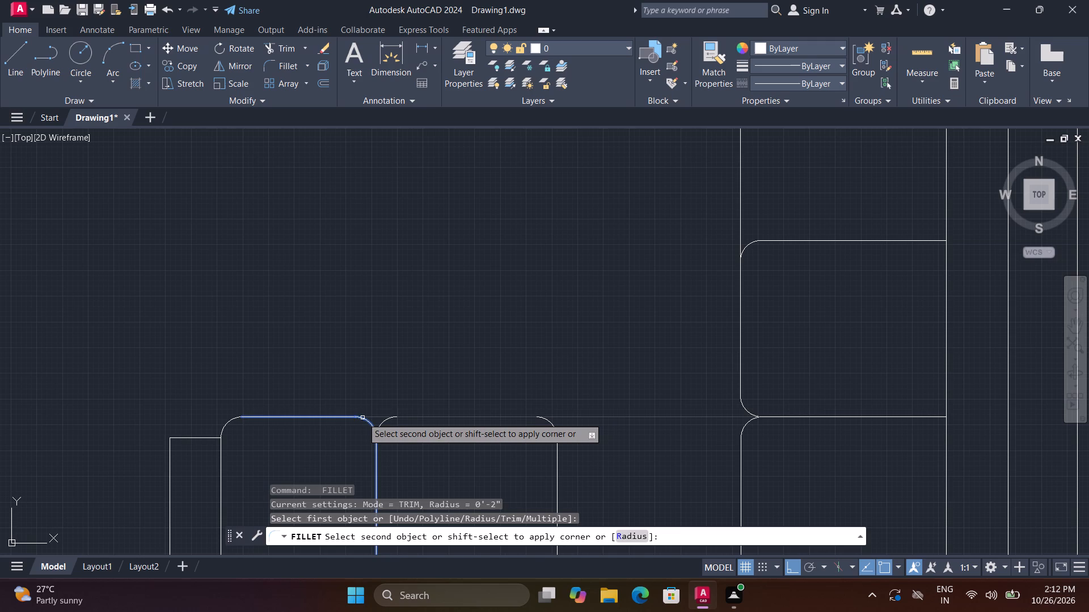
left_click(362, 418)
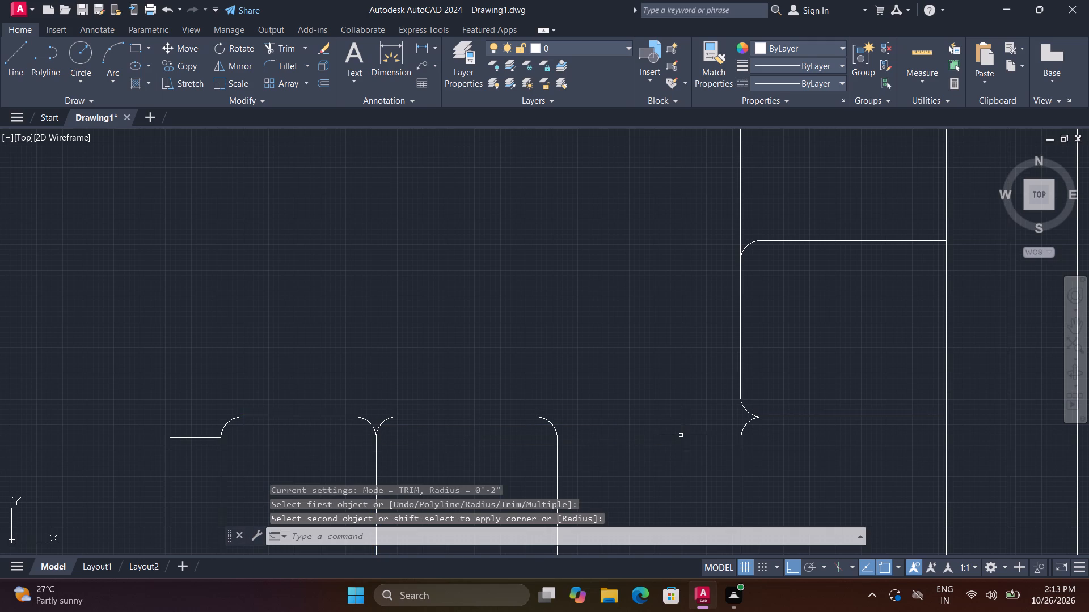
Fillet the uppermost seat's lower-left and upper-left front corners with the 2" radius.
middle_click_drag(755, 209, 794, 411)
scroll(766, 307, "up", 1)
key("space")
left_click(809, 457)
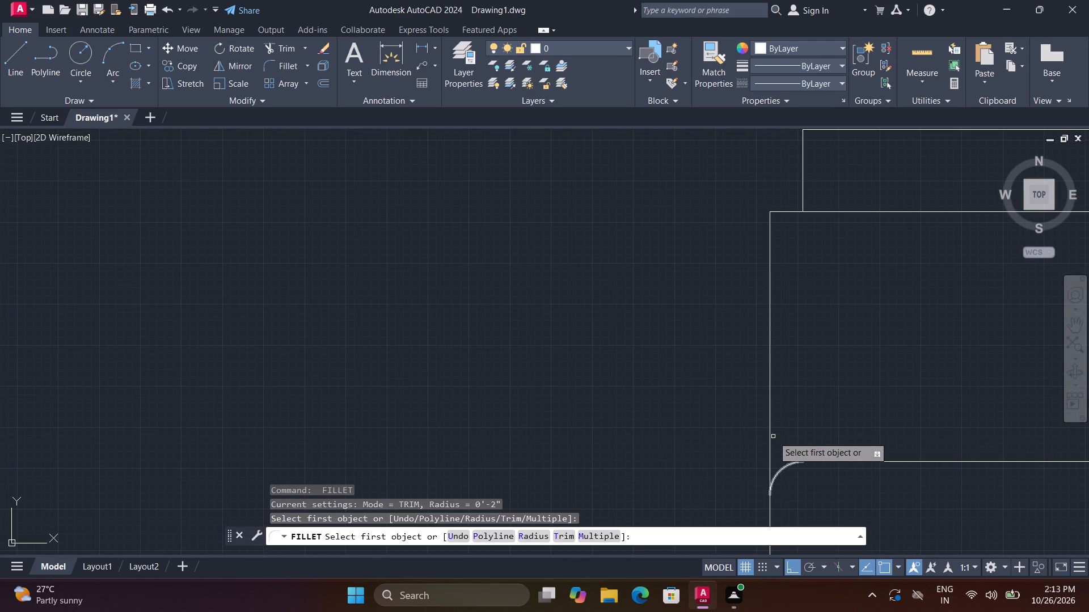
left_click(769, 433)
left_click(804, 461)
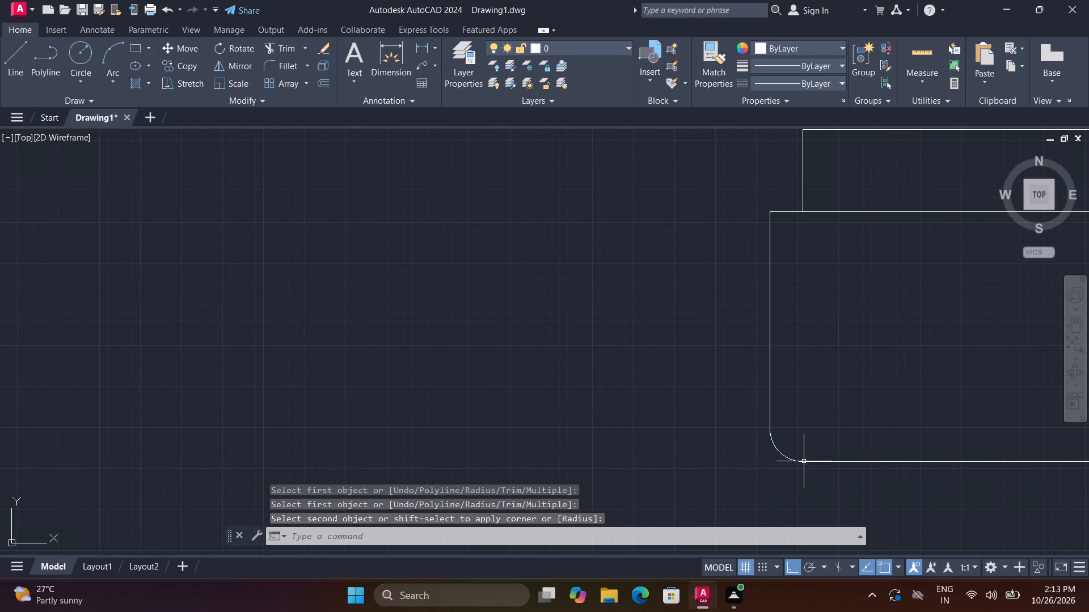
scroll(803, 484, "down", 2)
middle_click_drag(780, 475, 720, 329)
middle_click(720, 320)
middle_click_drag(758, 262, 753, 285)
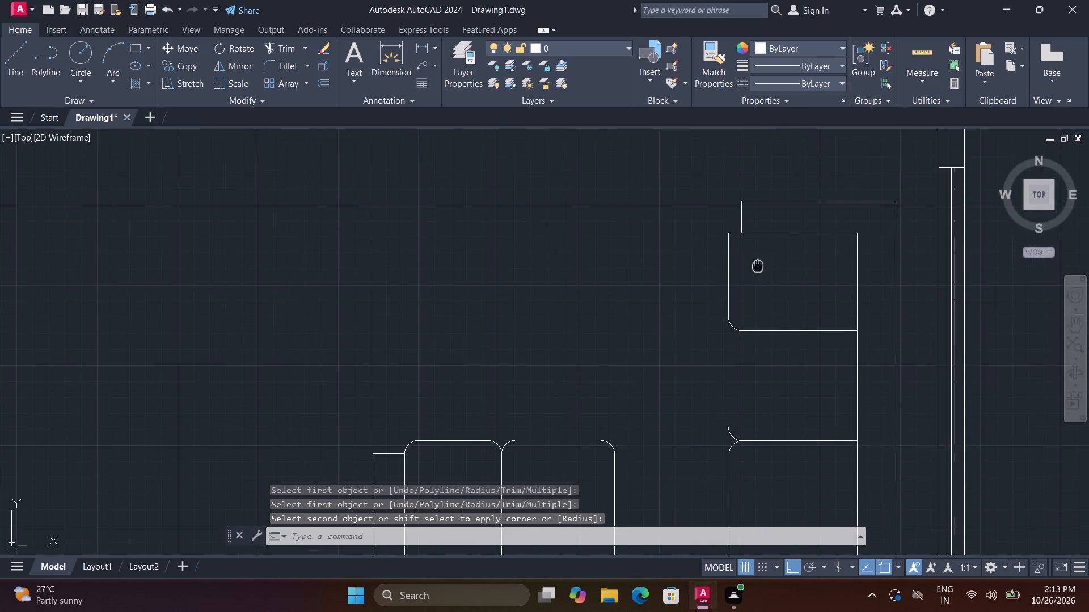
middle_click_drag(753, 285, 765, 371)
scroll(734, 337, "up", 2)
key("space")
left_click(756, 343)
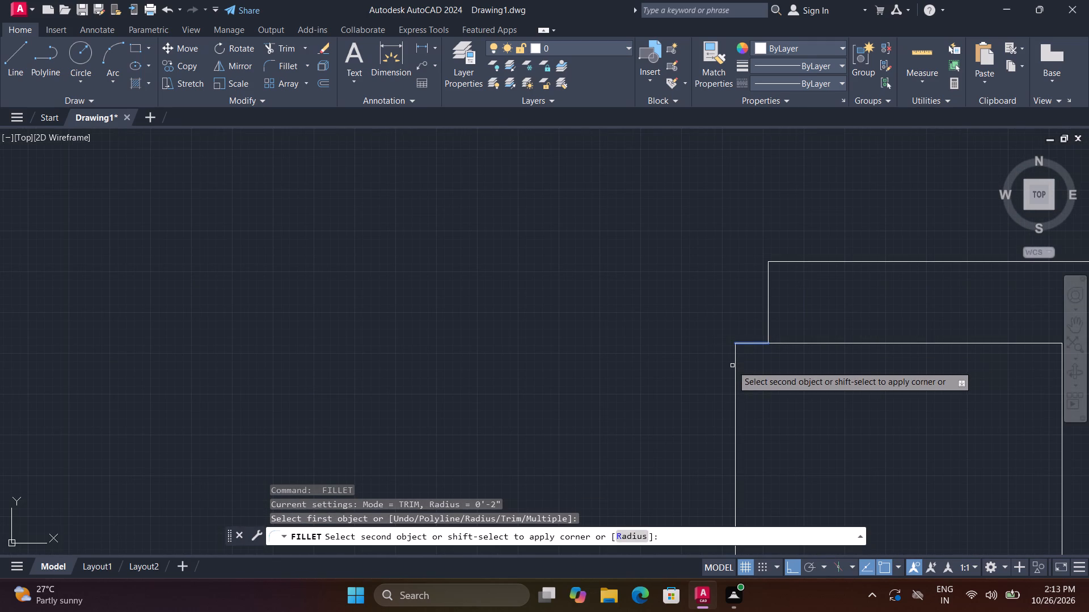
Complete the 2" fillet at the uppermost seat's upper-left front corner by picking its front edge.
left_click(736, 373)
Extend the lower row's front edge from the leftmost seat across to the corner seat, and the upper row's front edge down towards the corner seat.
scroll(738, 377, "down", 3)
middle_click_drag(762, 424, 729, 216)
middle_click(729, 214)
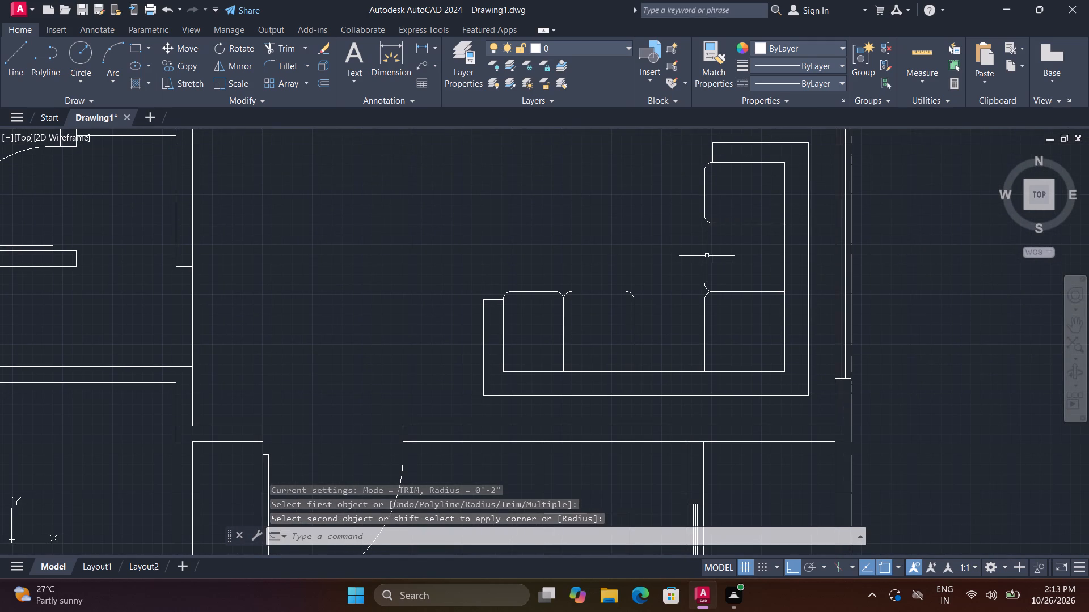
type("ex")
key("space")
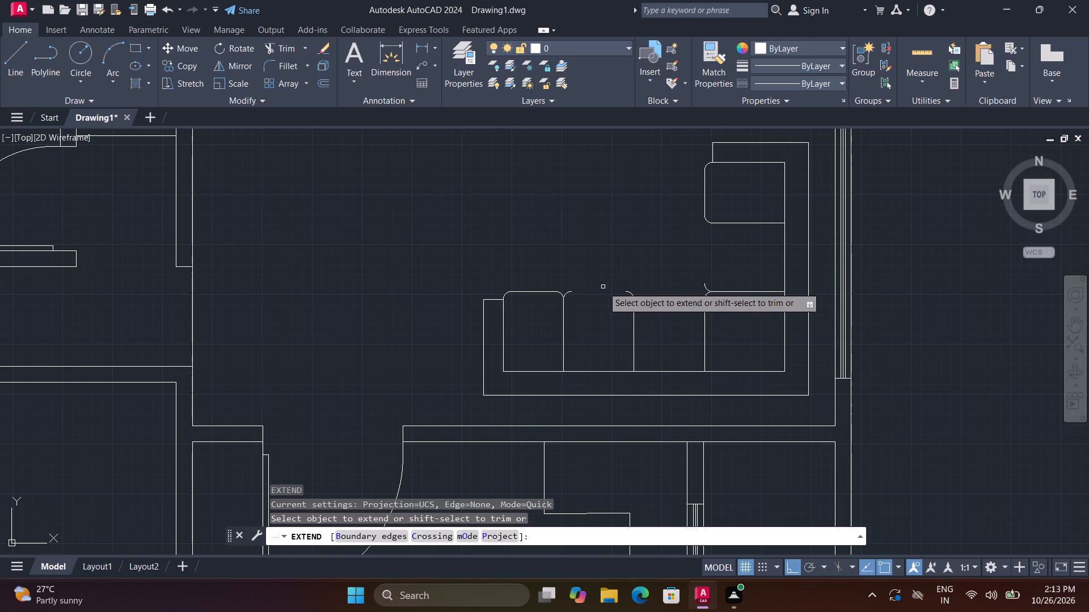
scroll(569, 295, "up", 2)
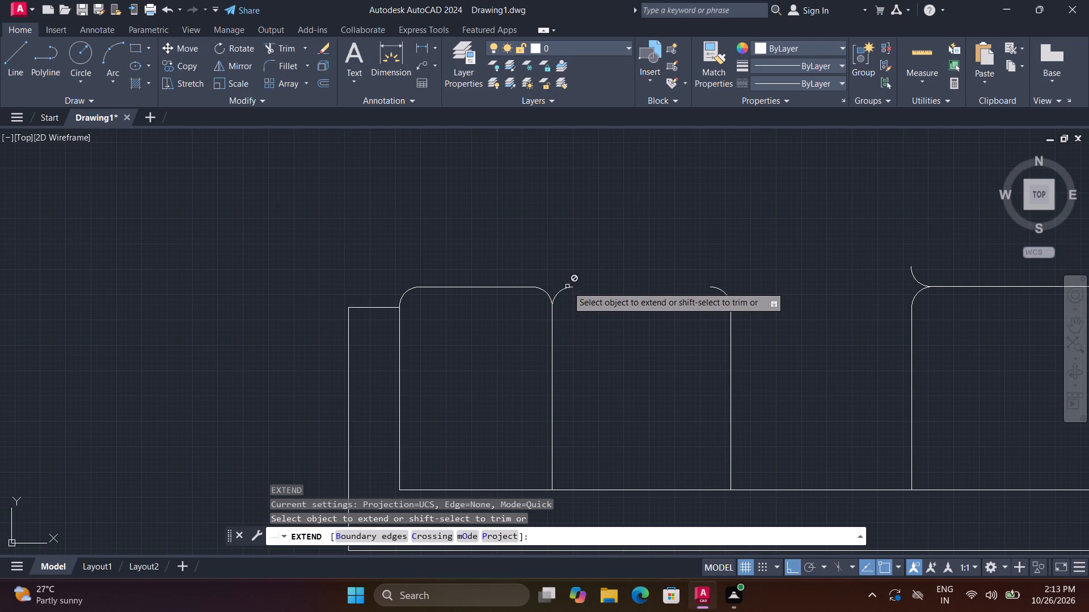
left_click(526, 287)
left_click(527, 287)
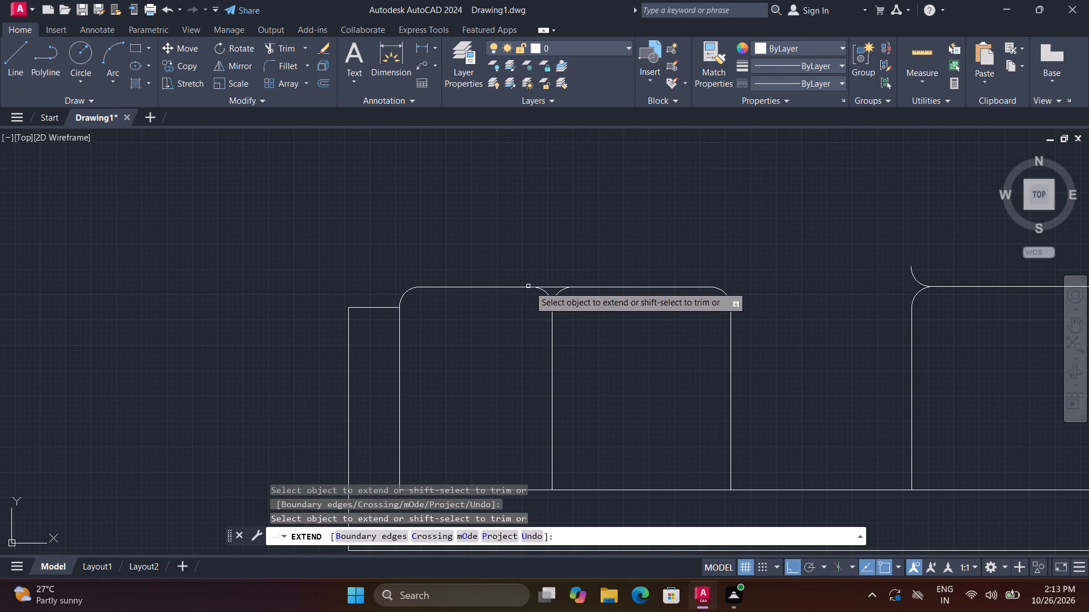
left_click(666, 286)
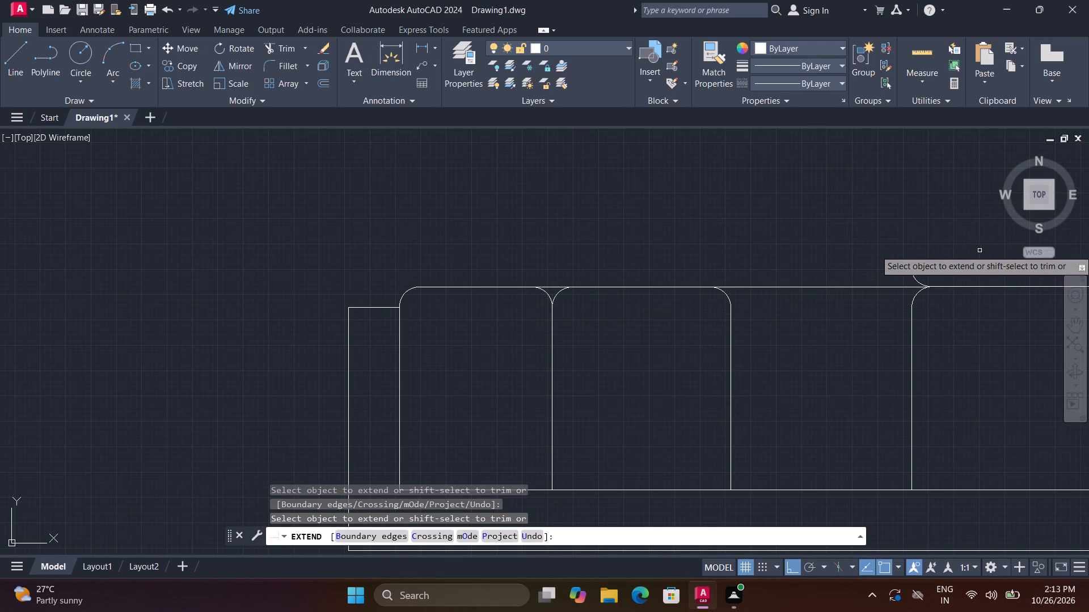
middle_click_drag(917, 316, 845, 391)
middle_click_drag(841, 393, 826, 399)
middle_click(820, 401)
left_click(822, 169)
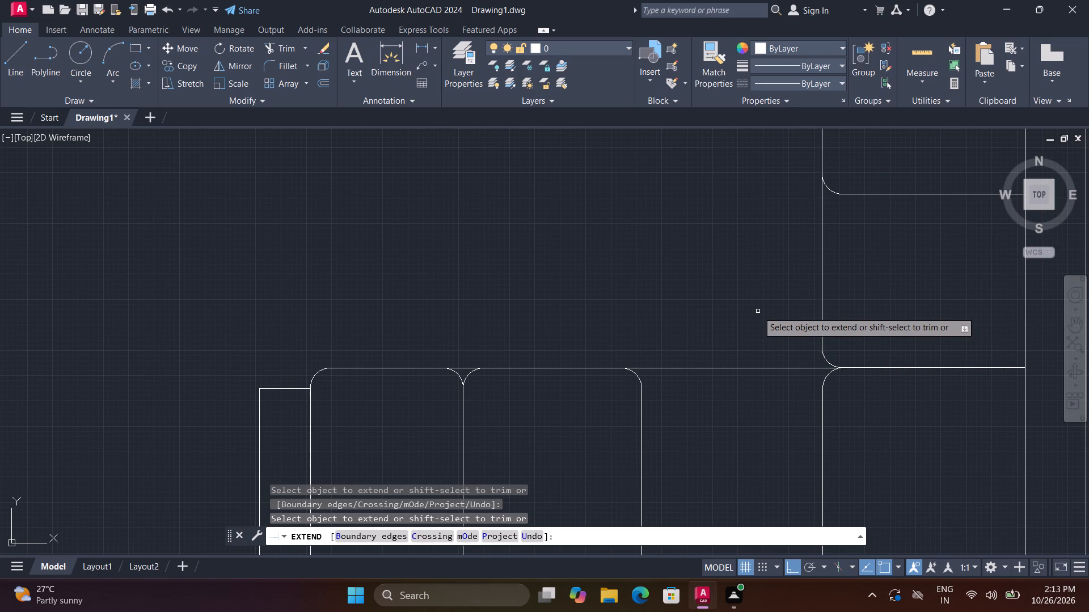
key("space")
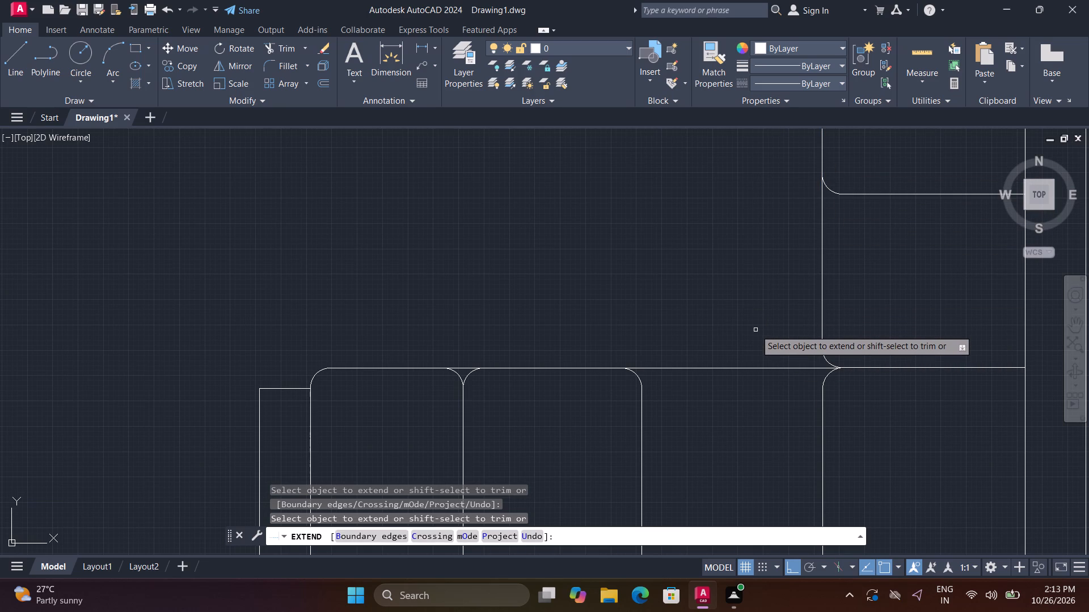
Fillet both front corners of the lower-row seat beside the corner seat with the 2" radius.
key("f")
key("space")
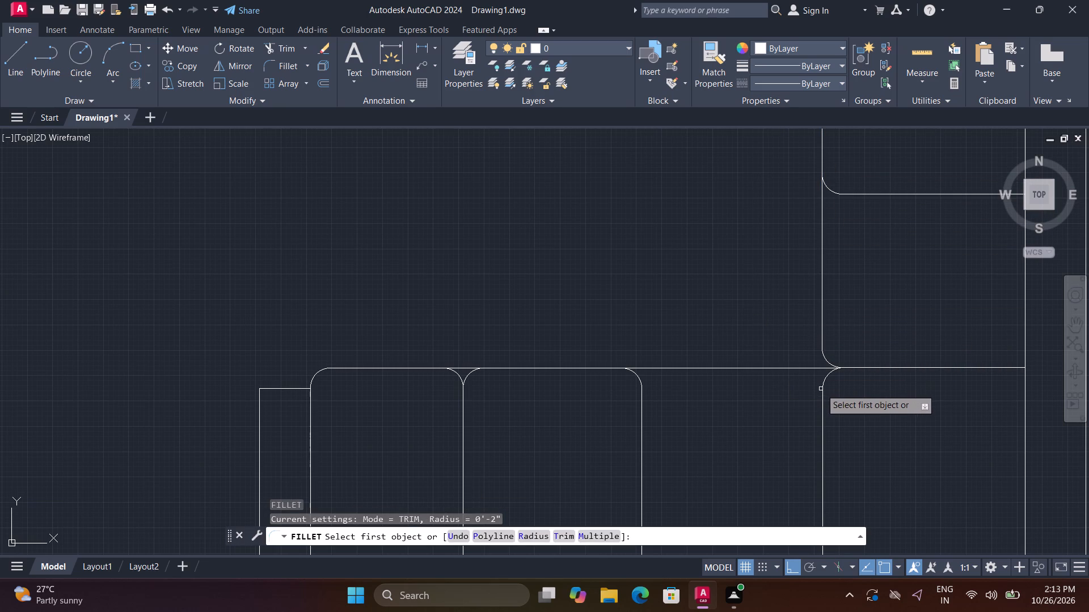
left_click(823, 392)
left_click(808, 367)
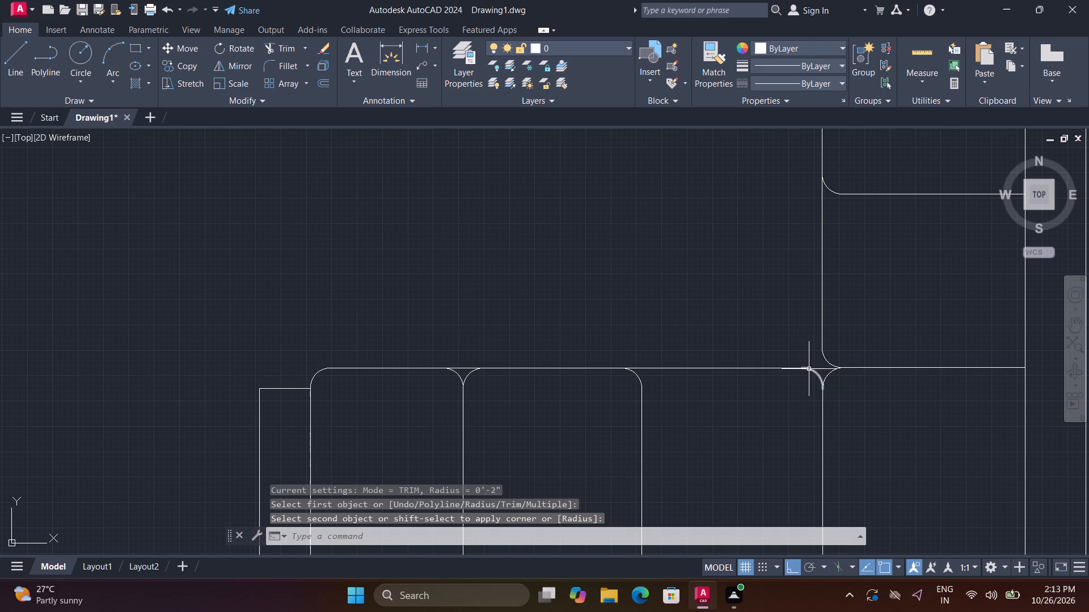
key("space")
left_click(681, 368)
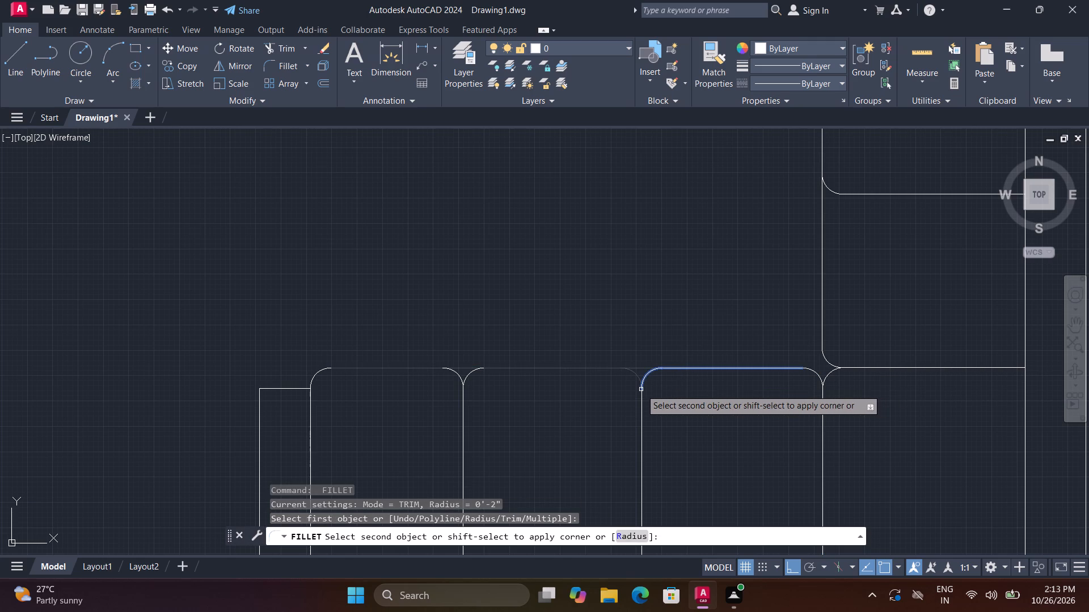
left_click(641, 389)
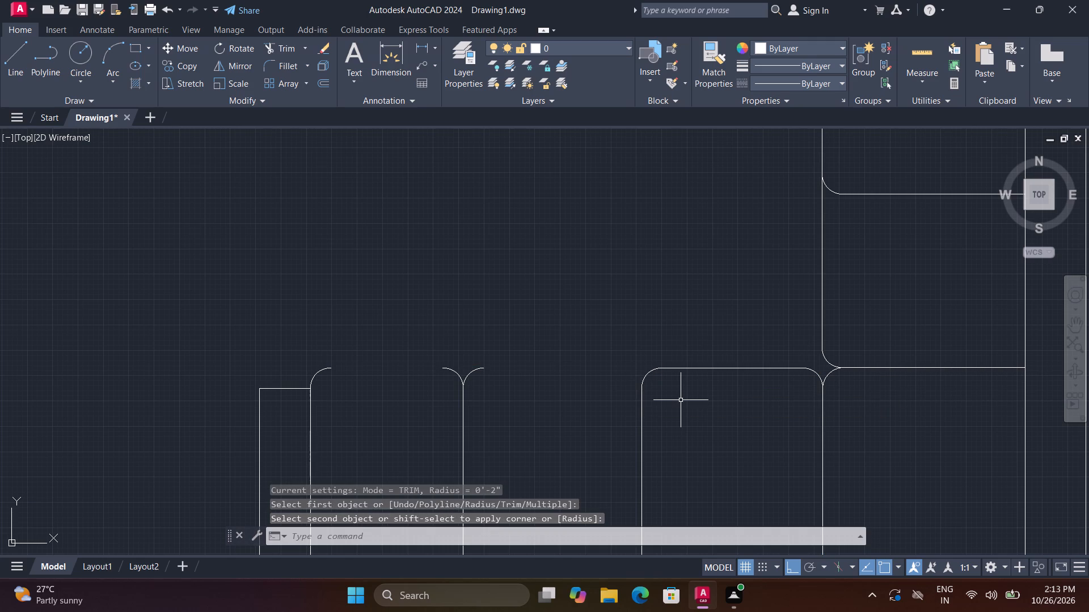
Extend the lower row's front edge leftward across the second seat and on to the leftmost seat.
key("e")
type("x")
key("space")
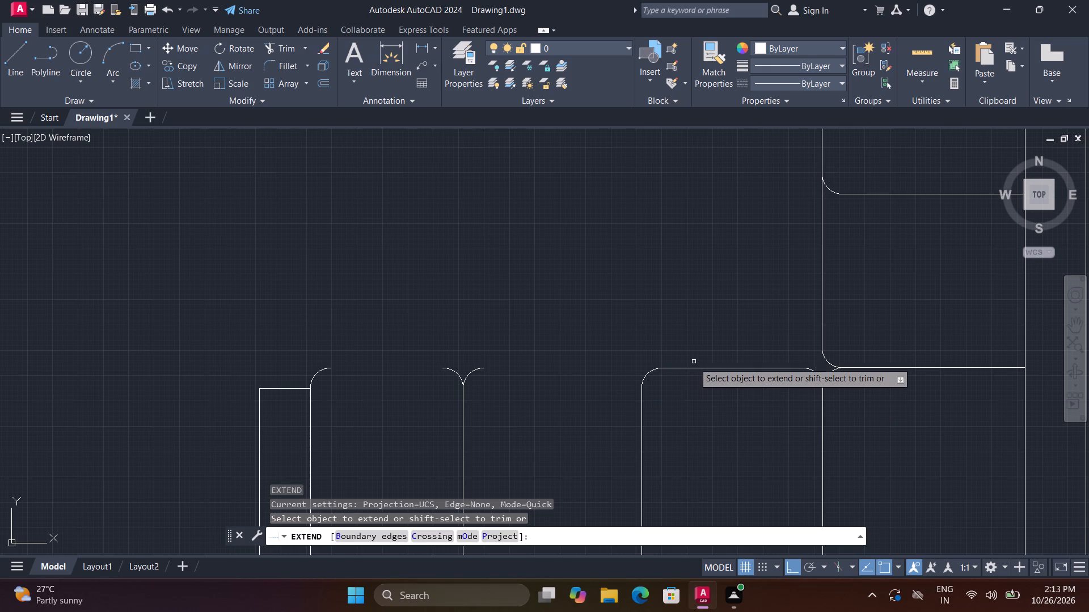
left_click(694, 367)
left_click(639, 369)
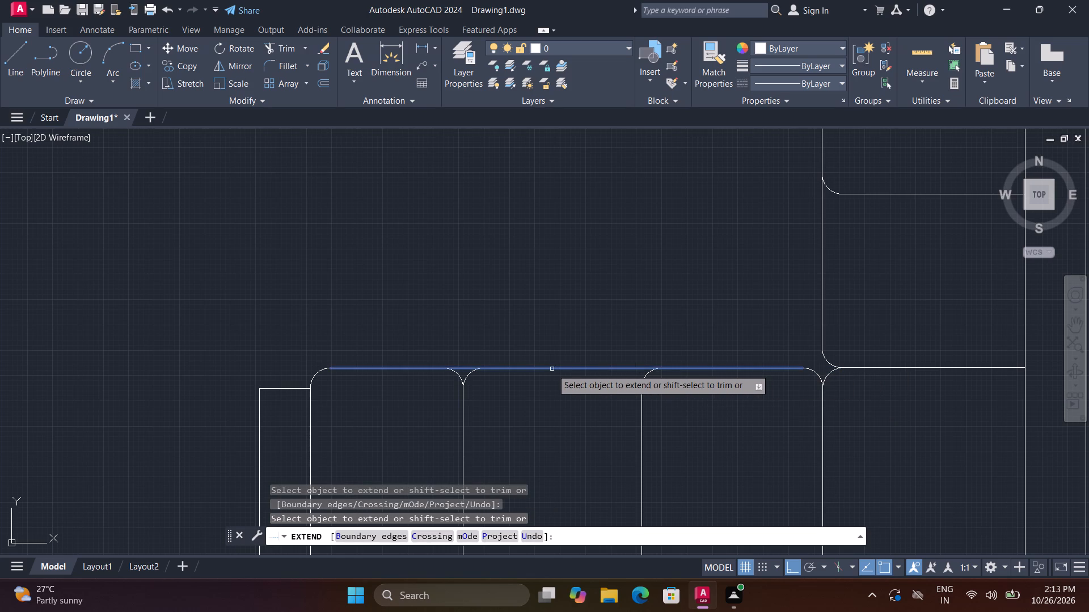
left_click(552, 369)
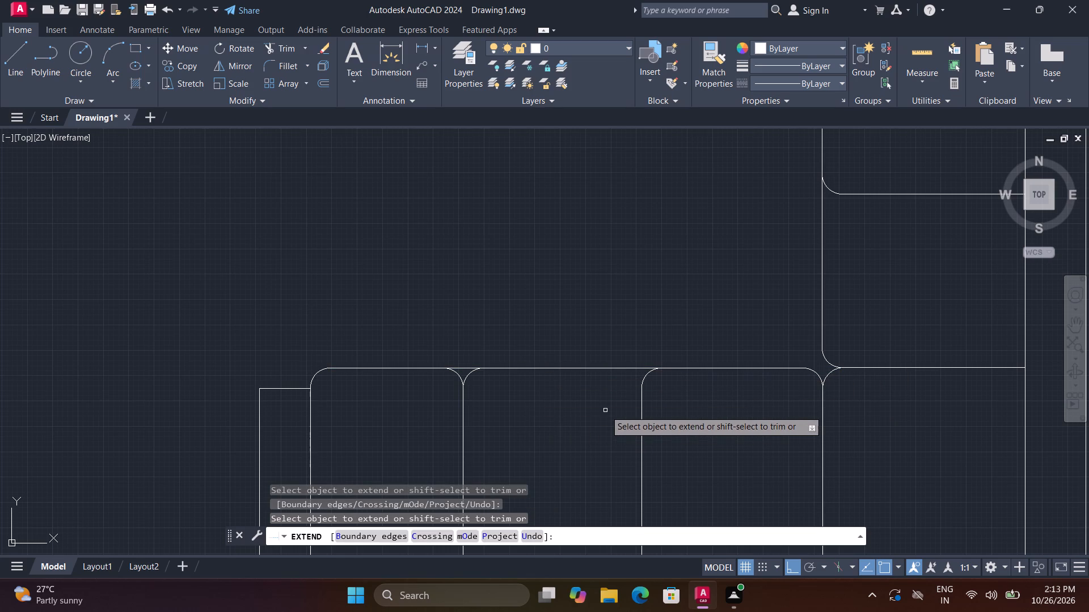
key("space")
Fillet the upper-right front corner of the lower row's second seat with the 2" radius.
key("f")
key("space")
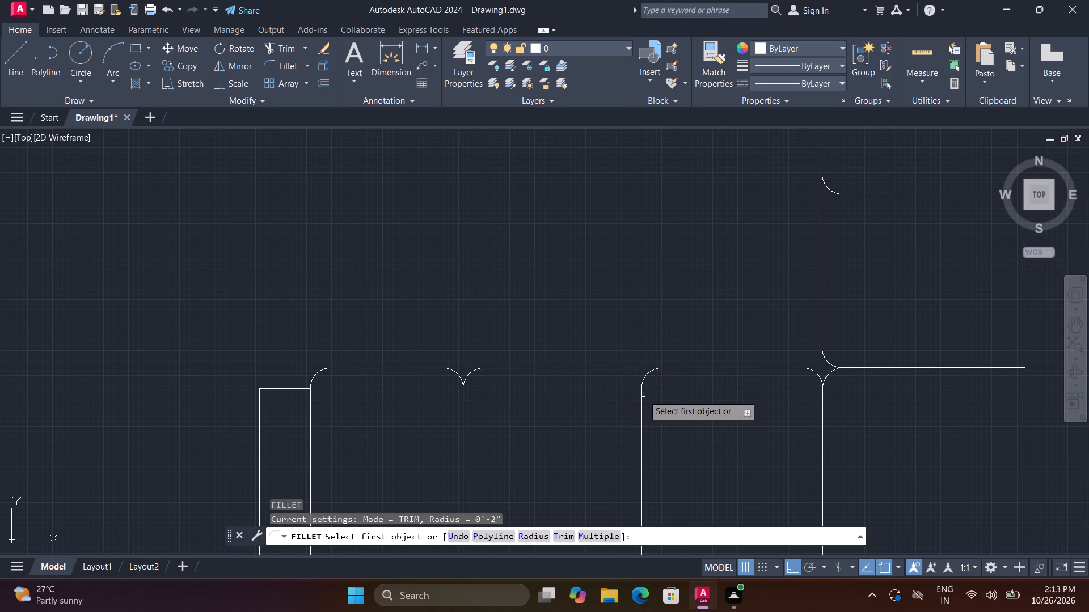
left_click(643, 394)
left_click(627, 365)
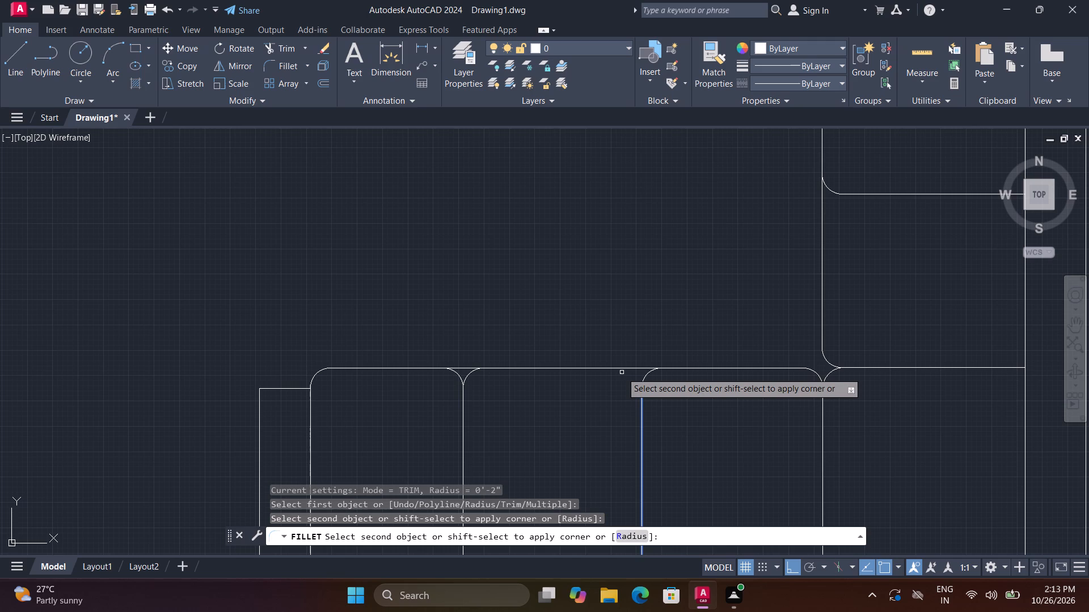
left_click(619, 369)
key("space")
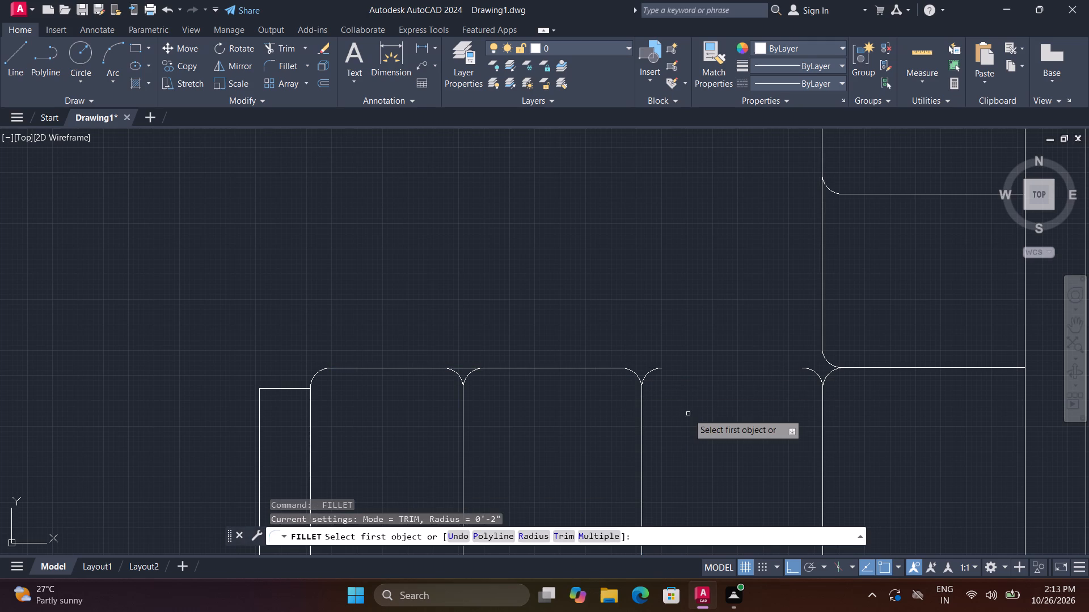
key("space")
Extend the lower row's front edge rightward across the third seat to the corner seat.
type("ex")
key("space")
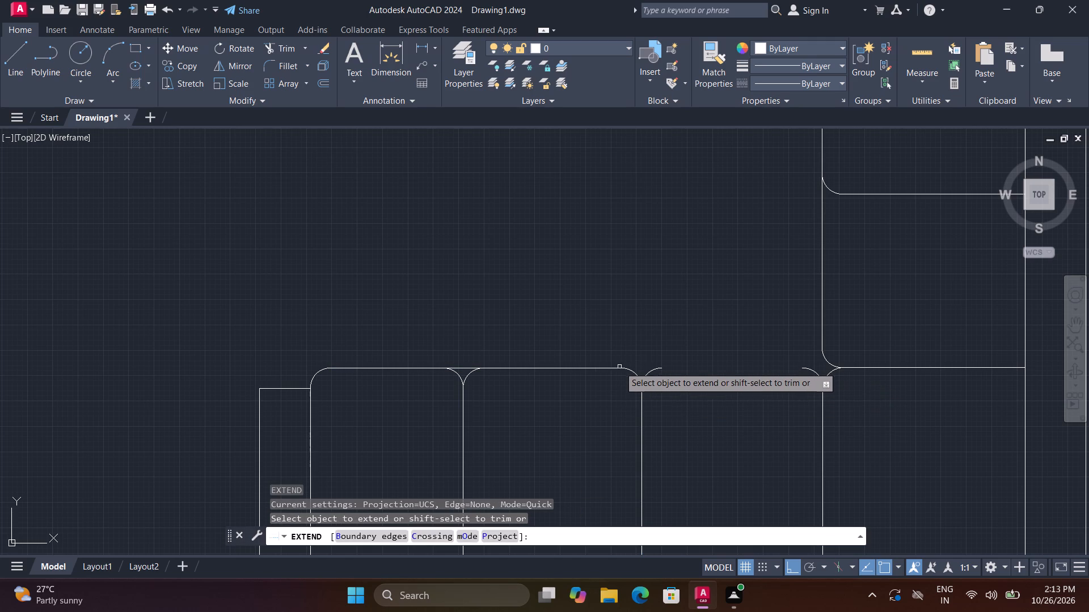
left_click(618, 369)
left_click(618, 369)
left_click(617, 369)
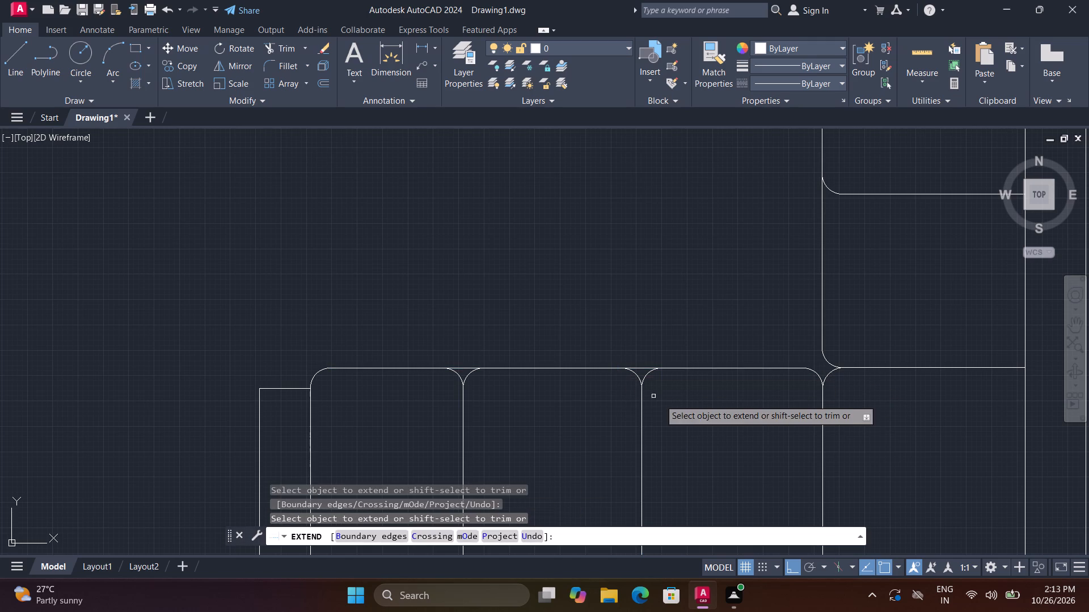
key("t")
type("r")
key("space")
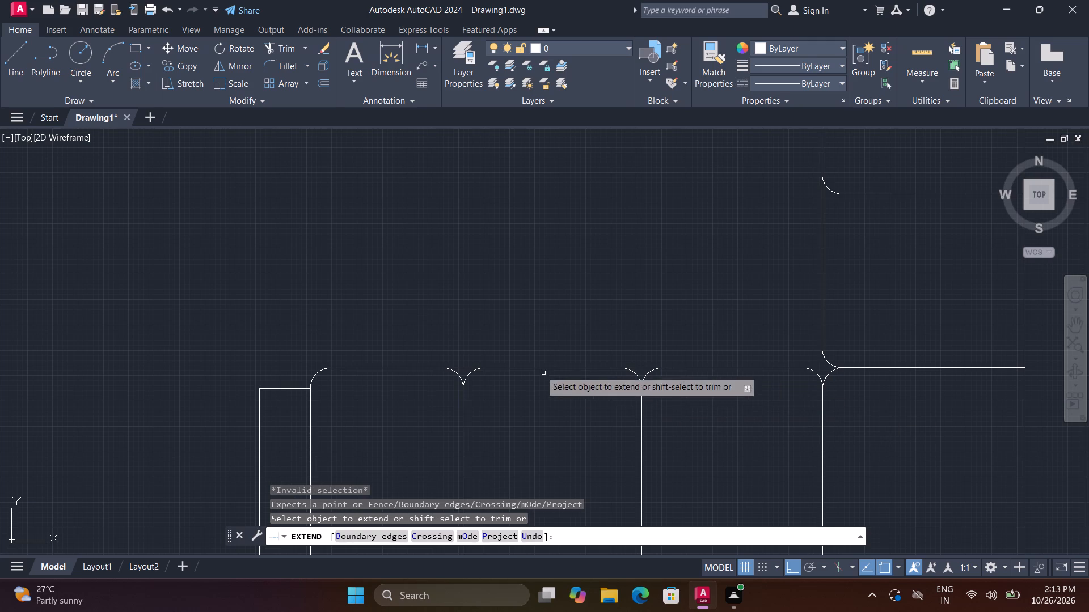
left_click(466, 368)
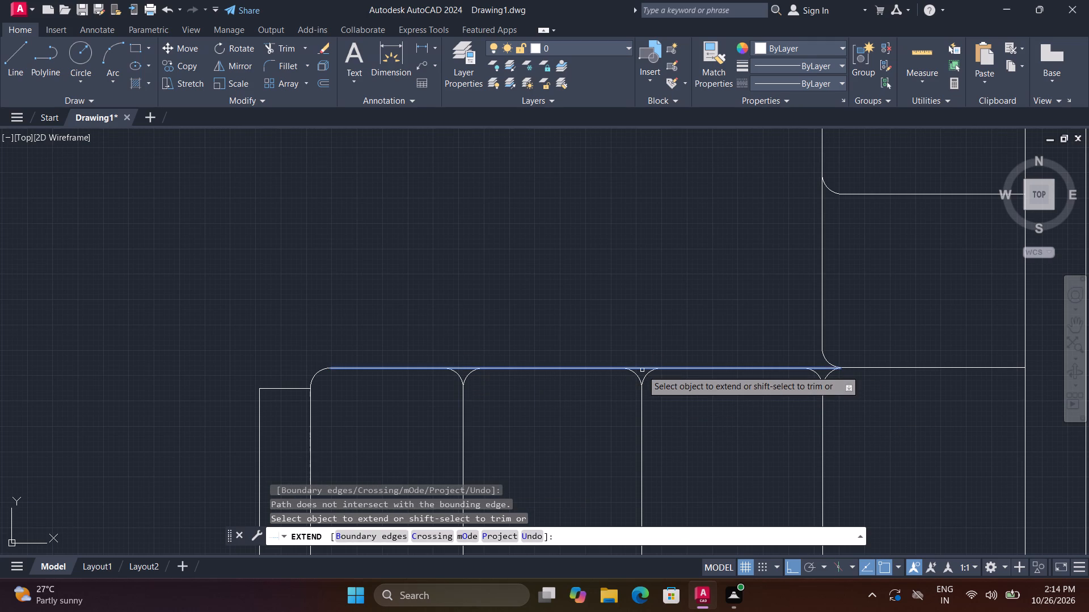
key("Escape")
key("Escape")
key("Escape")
Trim the lower row's front edge between the fillets at the second-third and first-second seat joints.
type("tr")
key("space")
left_click(643, 369)
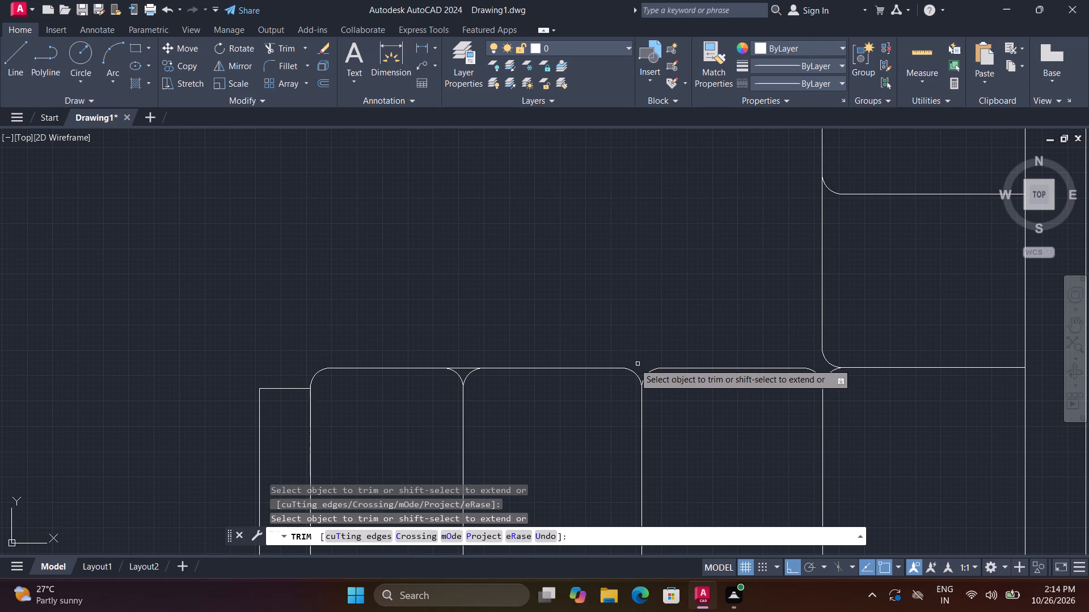
left_click(468, 369)
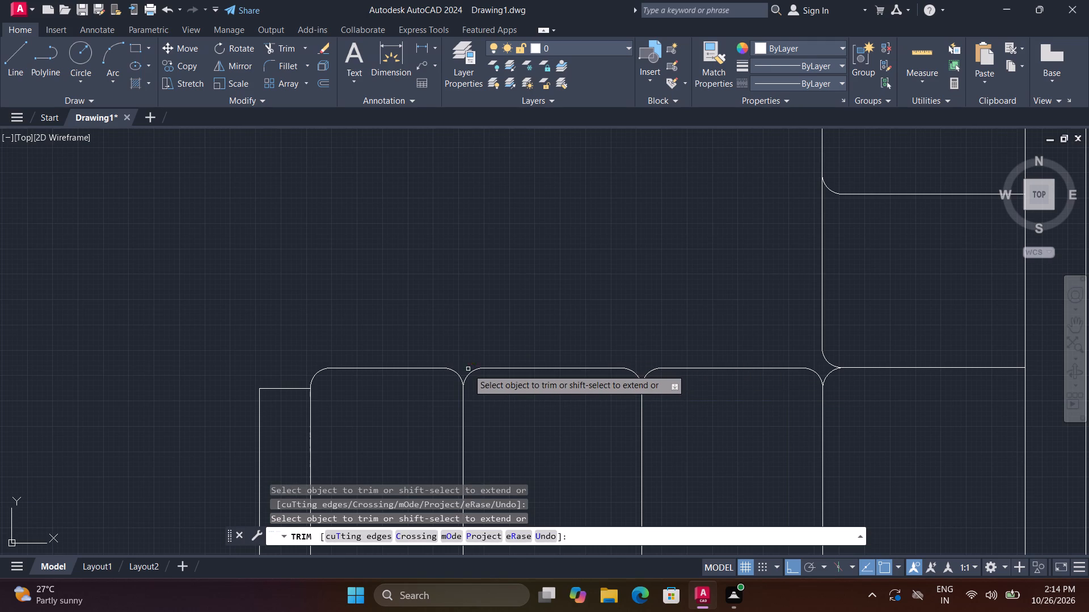
scroll(770, 296, "down", 2)
middle_click_drag(808, 280, 764, 335)
scroll(765, 318, "up", 1)
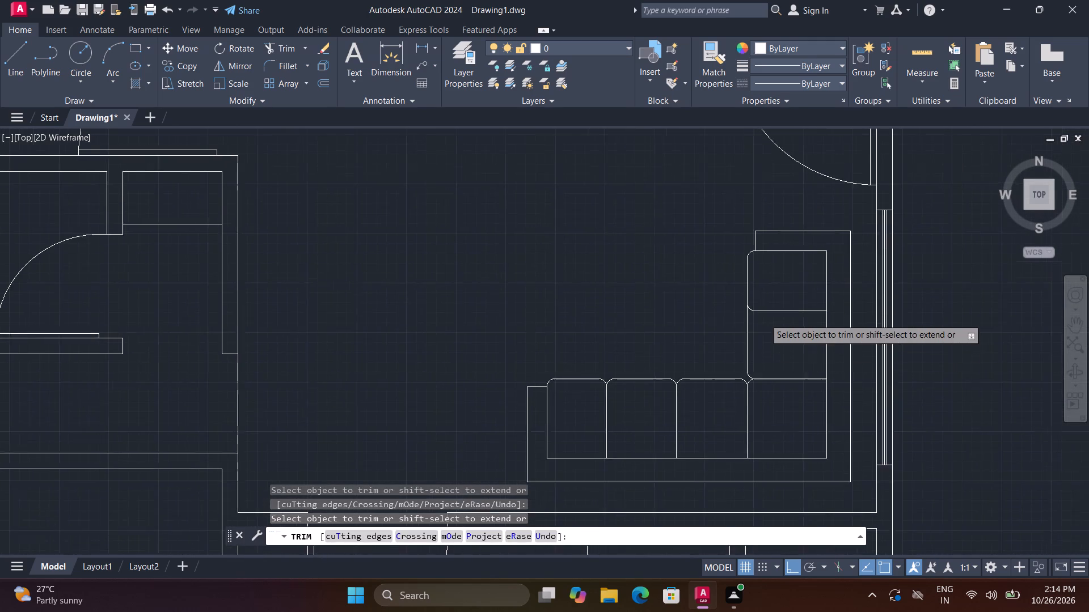
key("space")
Fillet the upper-left front corner of the seat directly above the corner seat with the 2" radius.
type("f")
key("space")
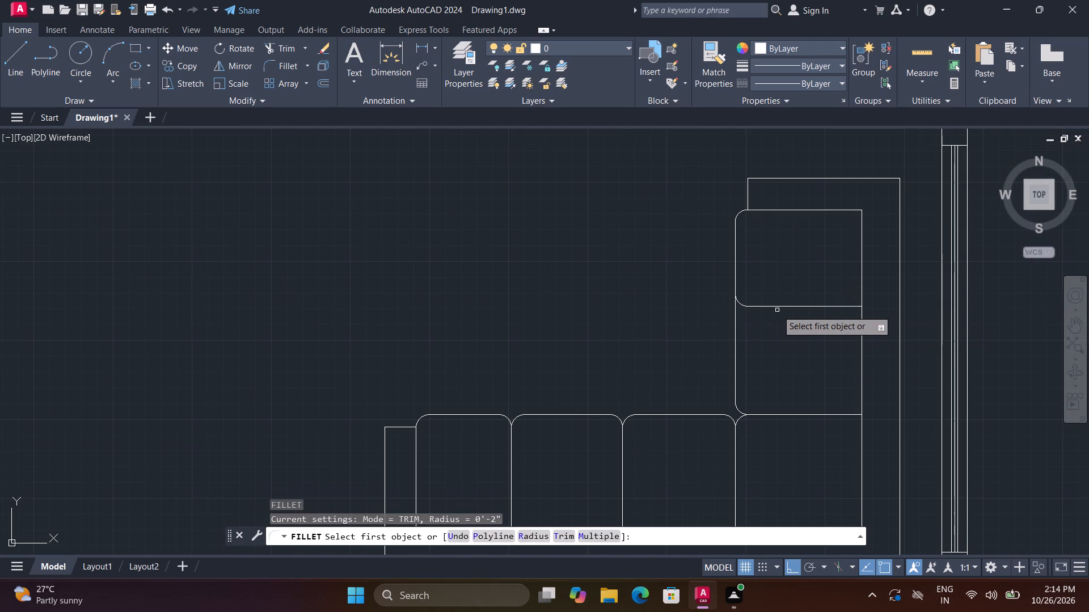
left_click(754, 307)
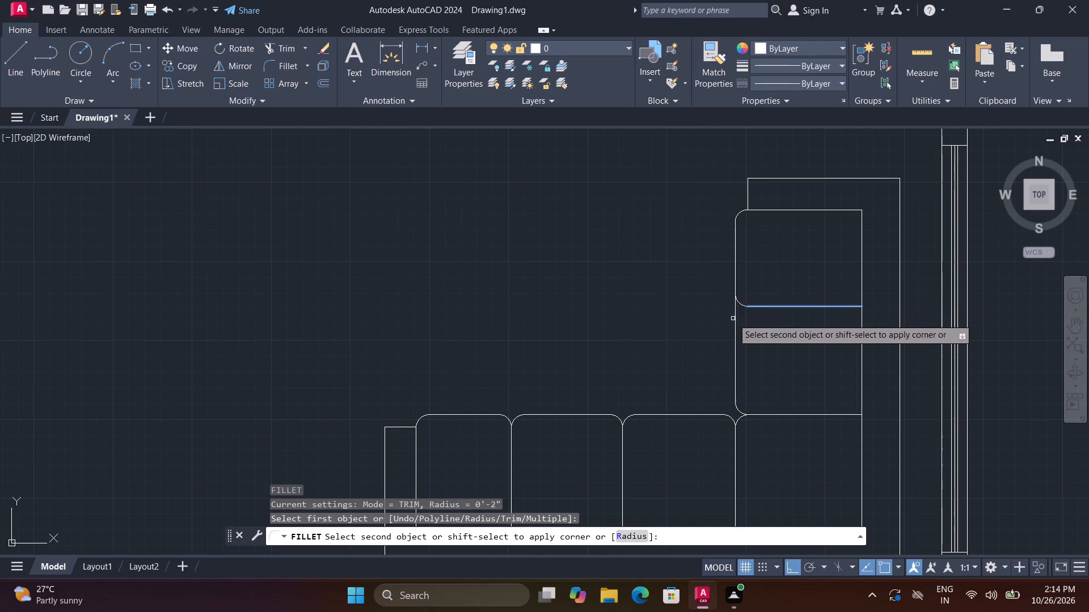
left_click(733, 318)
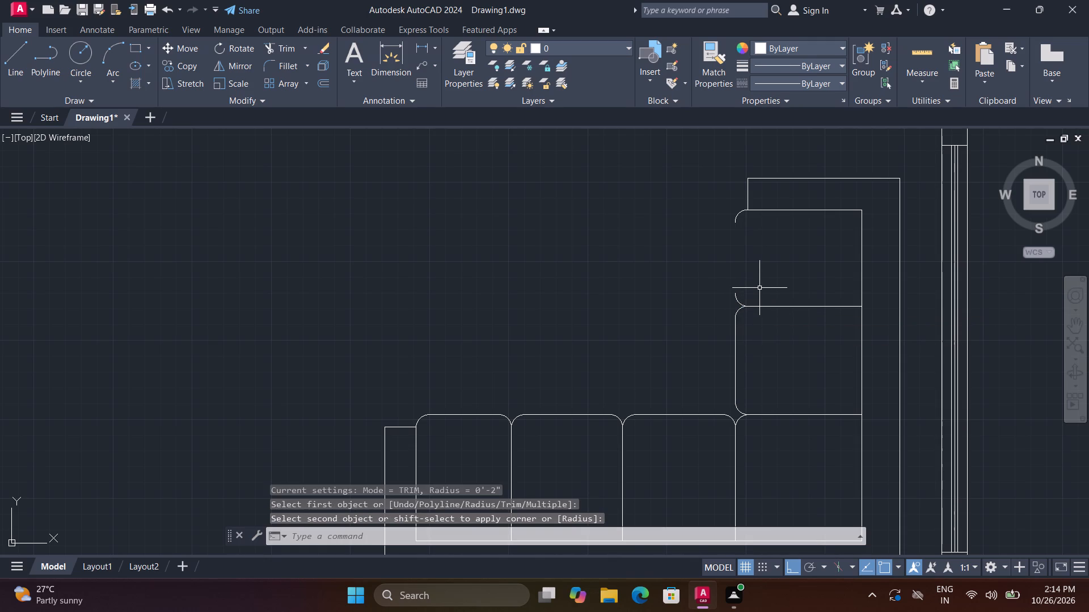
Extend the upper row's front edge upward across the uppermost seat to its top fillet.
type("ex")
key("space")
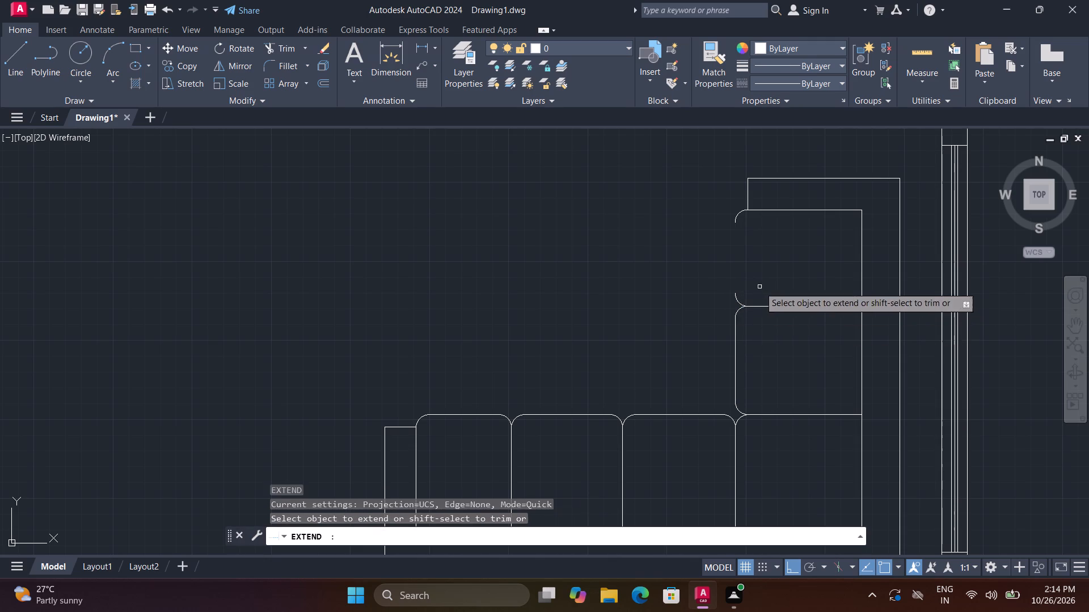
left_click(736, 317)
double_click(736, 327)
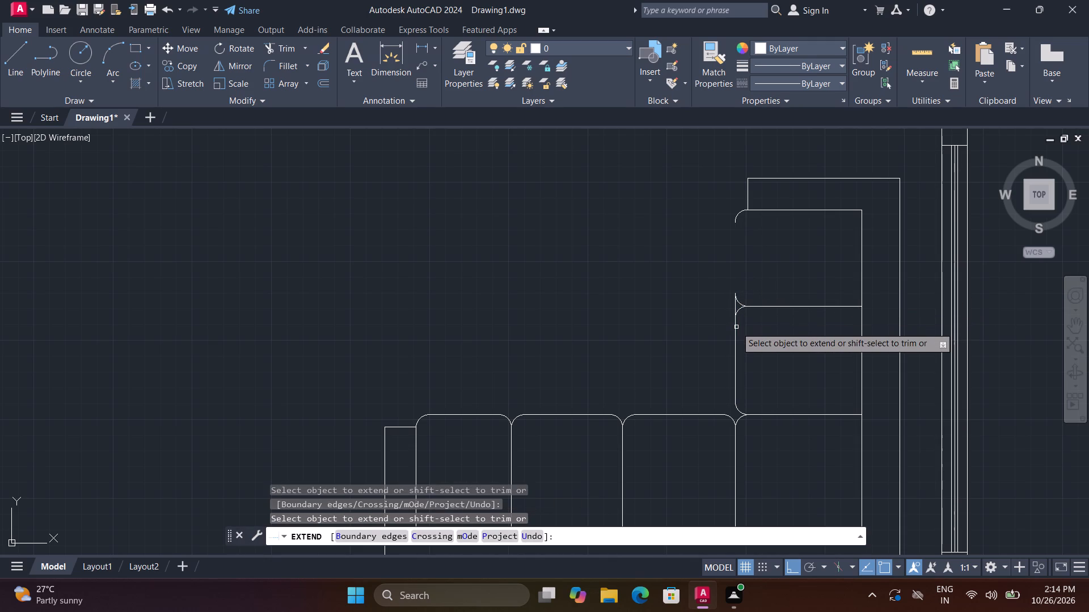
left_click(736, 327)
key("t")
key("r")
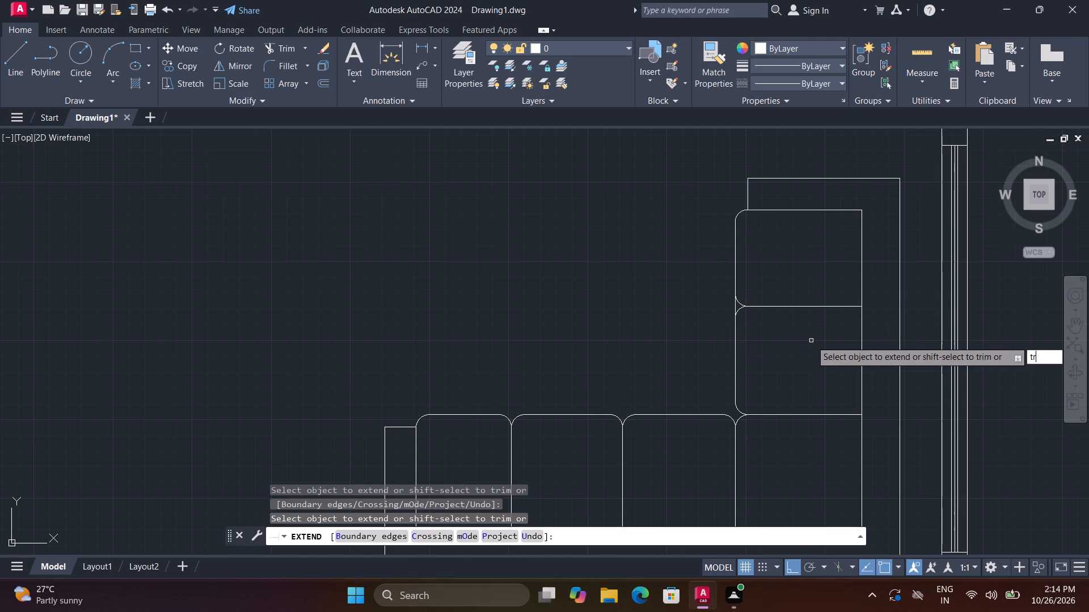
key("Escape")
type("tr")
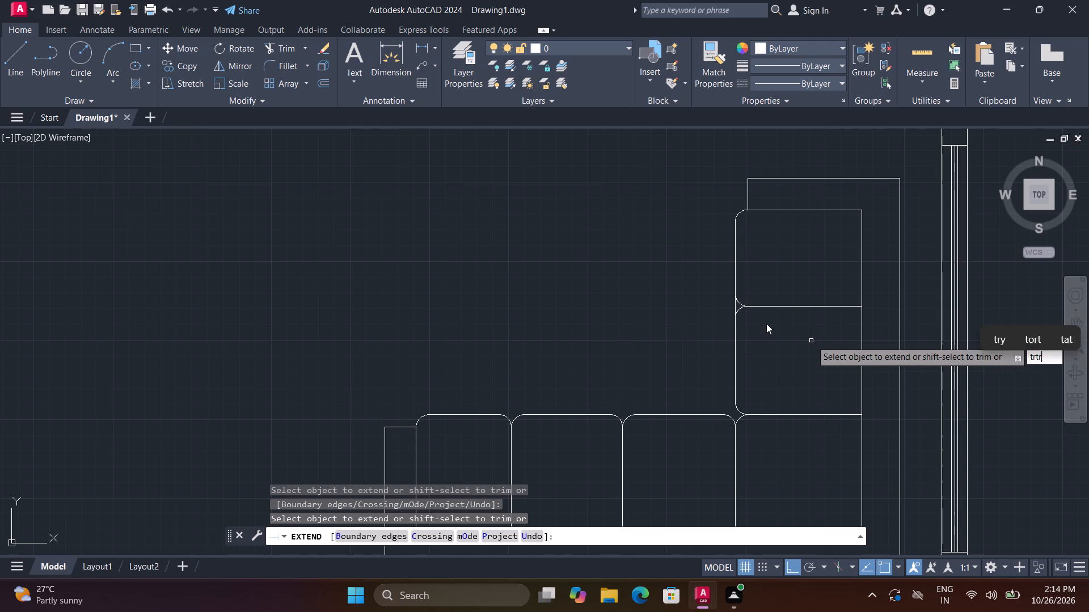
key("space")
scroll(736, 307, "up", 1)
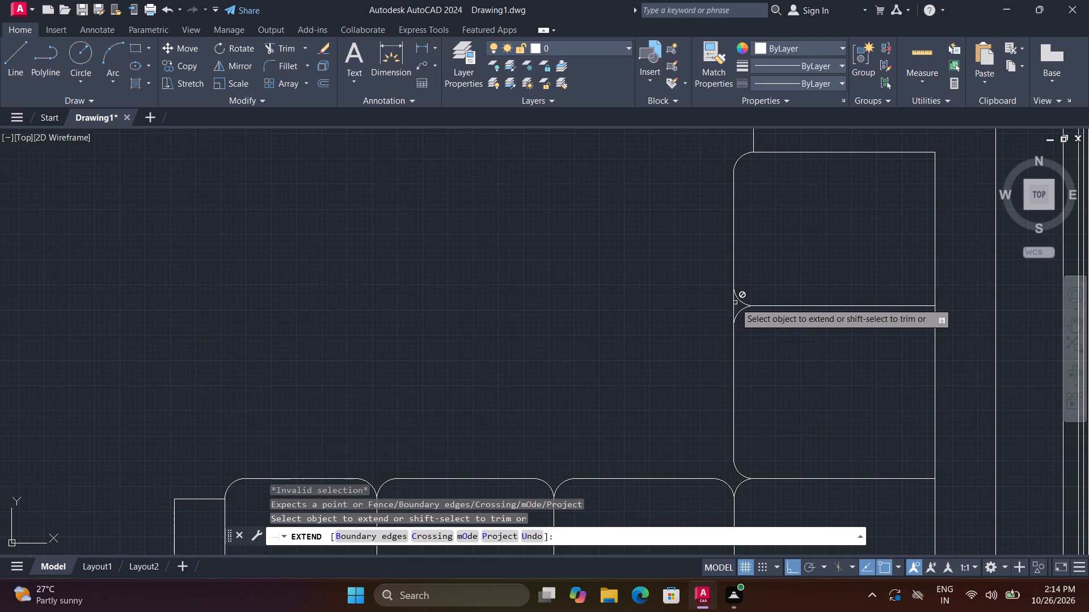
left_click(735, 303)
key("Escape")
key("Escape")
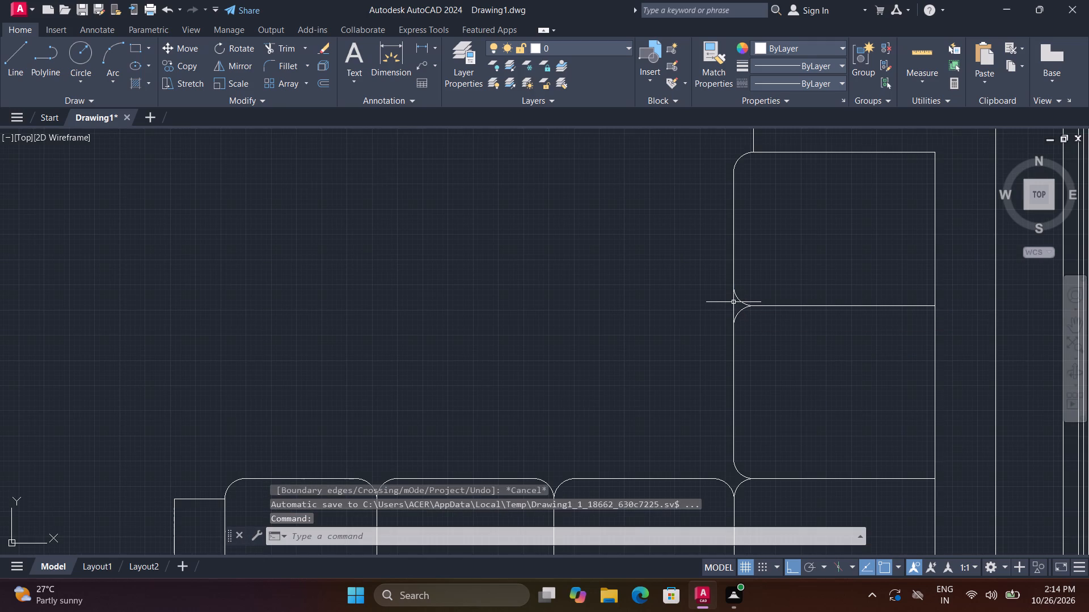
Trim the upper row's front edge between the fillets at the joint of the two upper seats.
type("tr")
key("space")
left_click(733, 302)
scroll(737, 312, "down", 1)
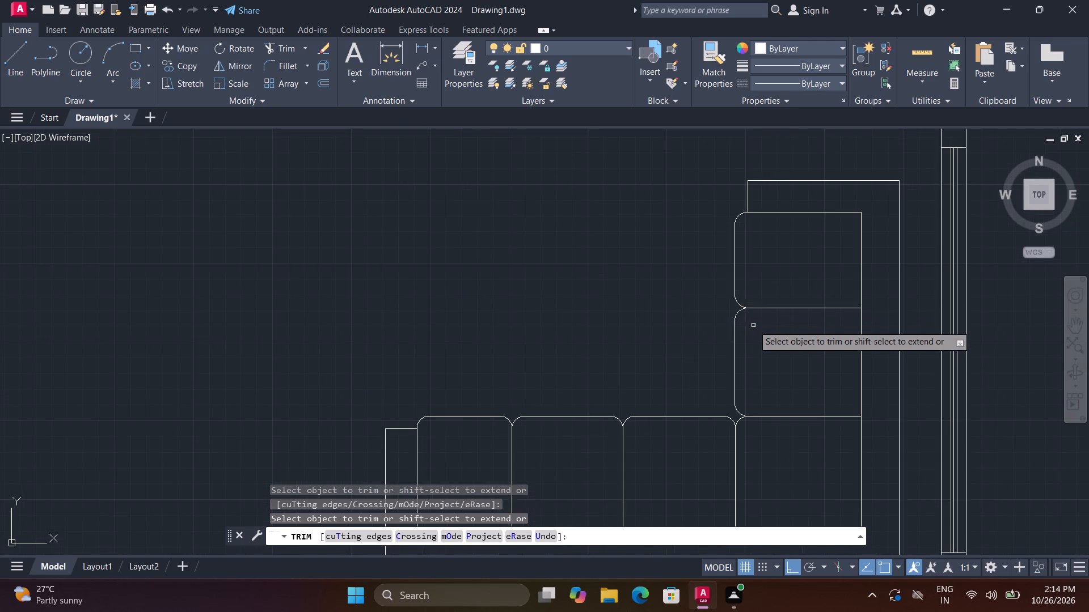
scroll(754, 326, "down", 1)
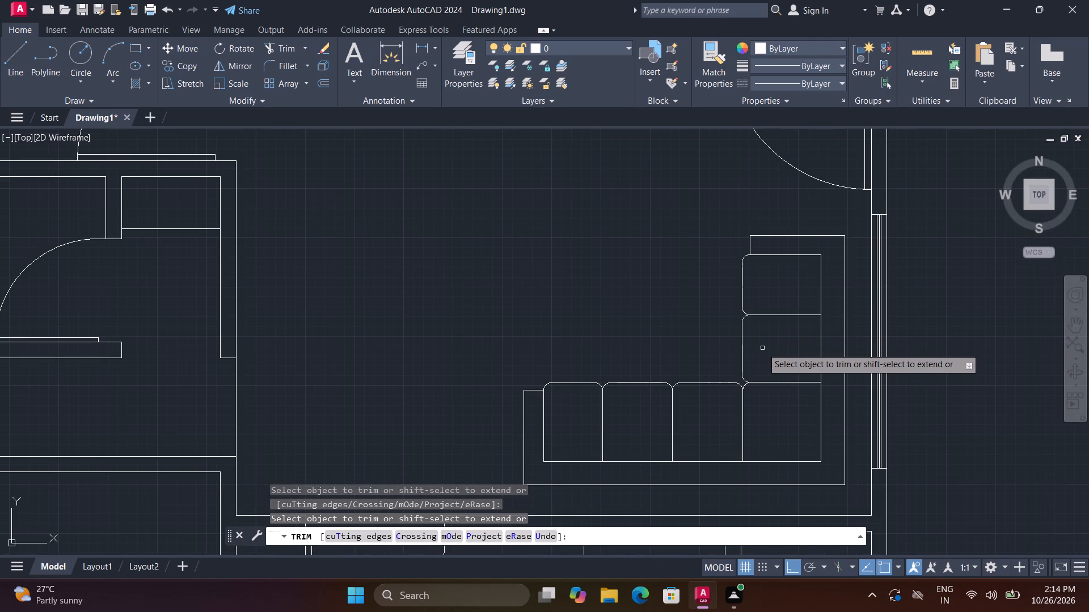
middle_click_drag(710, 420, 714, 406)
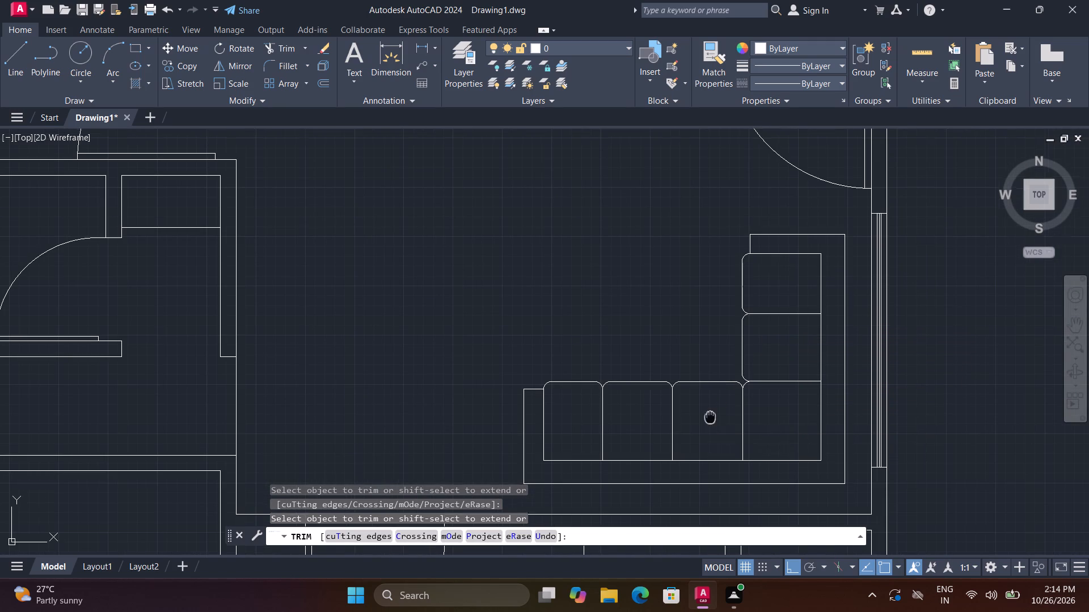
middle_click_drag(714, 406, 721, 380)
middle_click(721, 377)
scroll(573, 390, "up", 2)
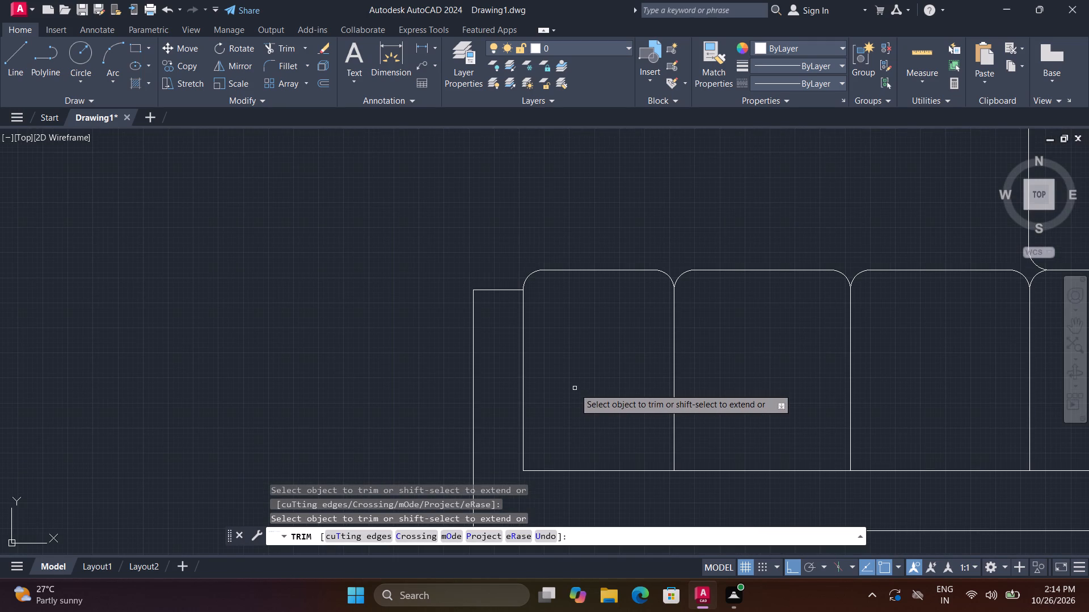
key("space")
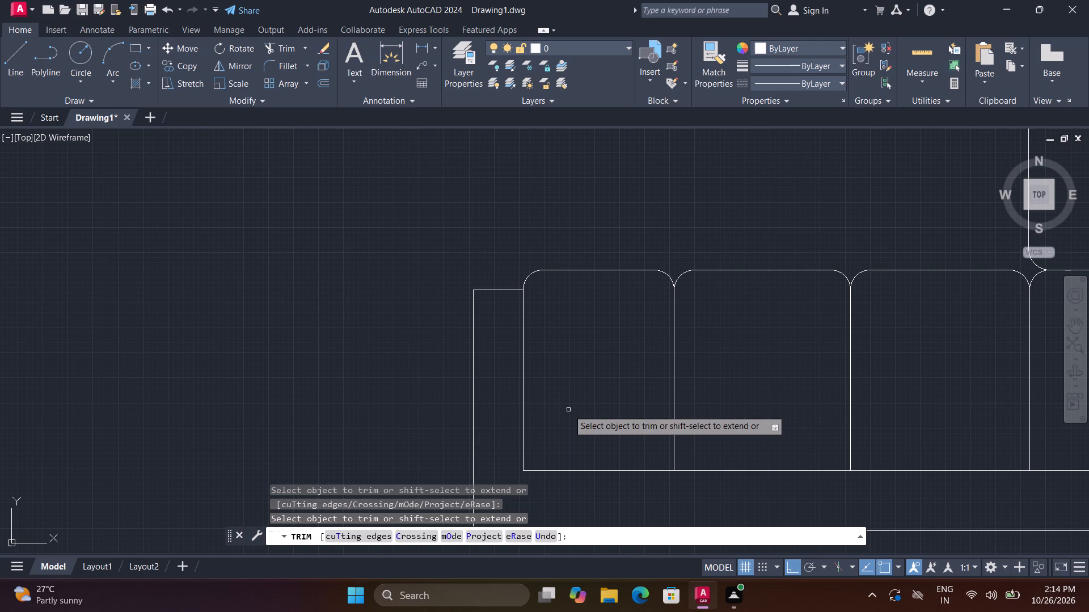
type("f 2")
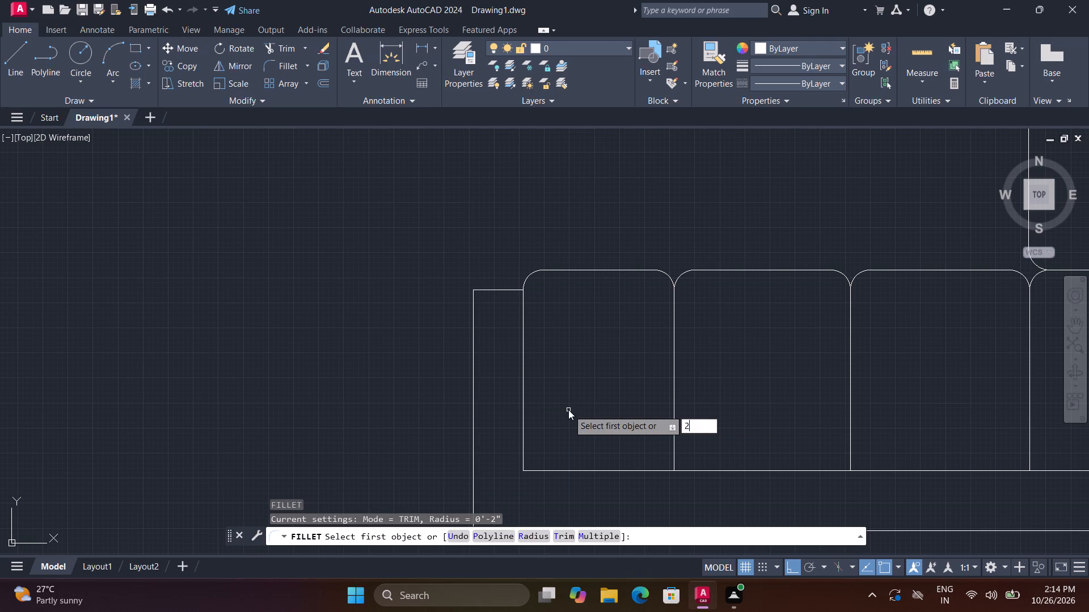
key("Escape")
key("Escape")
Fillet both back corners of the leftmost lower-row seat with a 2" radius.
type("f r")
key("space")
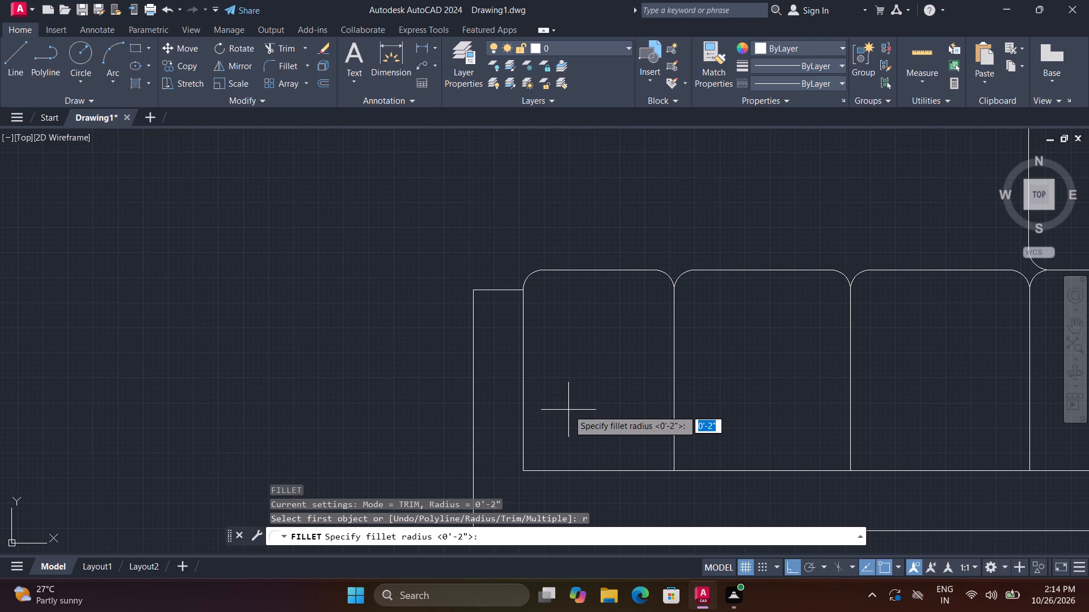
key("2")
key("space")
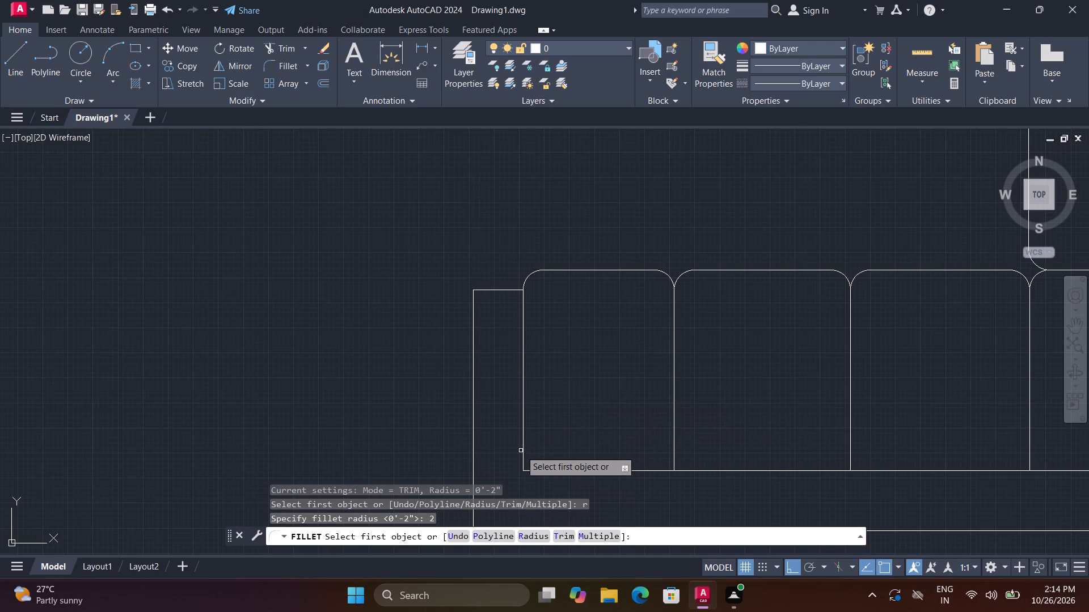
left_click(524, 451)
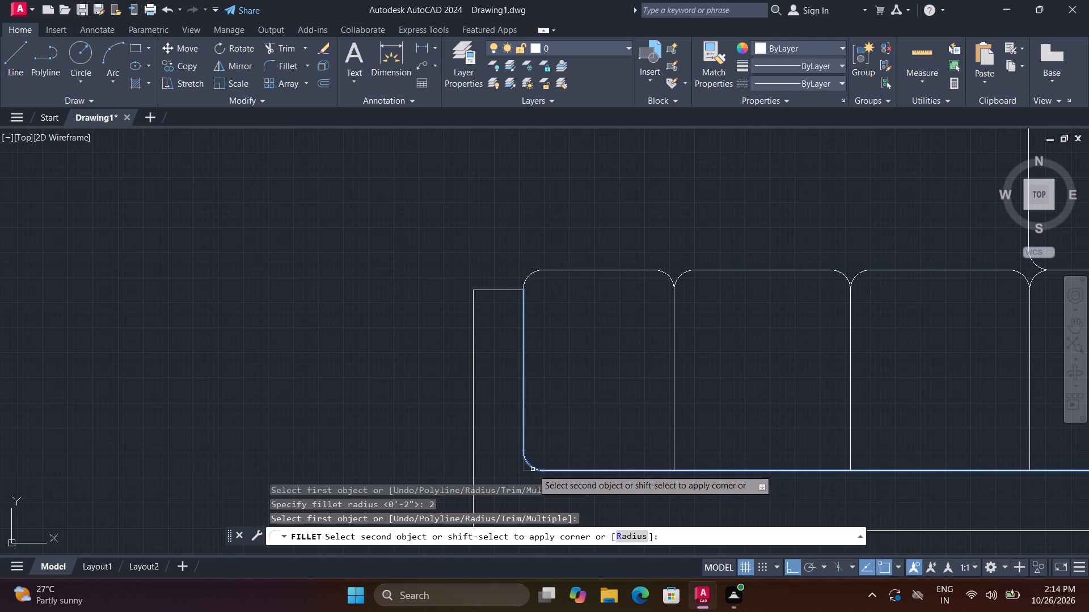
left_click(533, 469)
key("space")
left_click(654, 471)
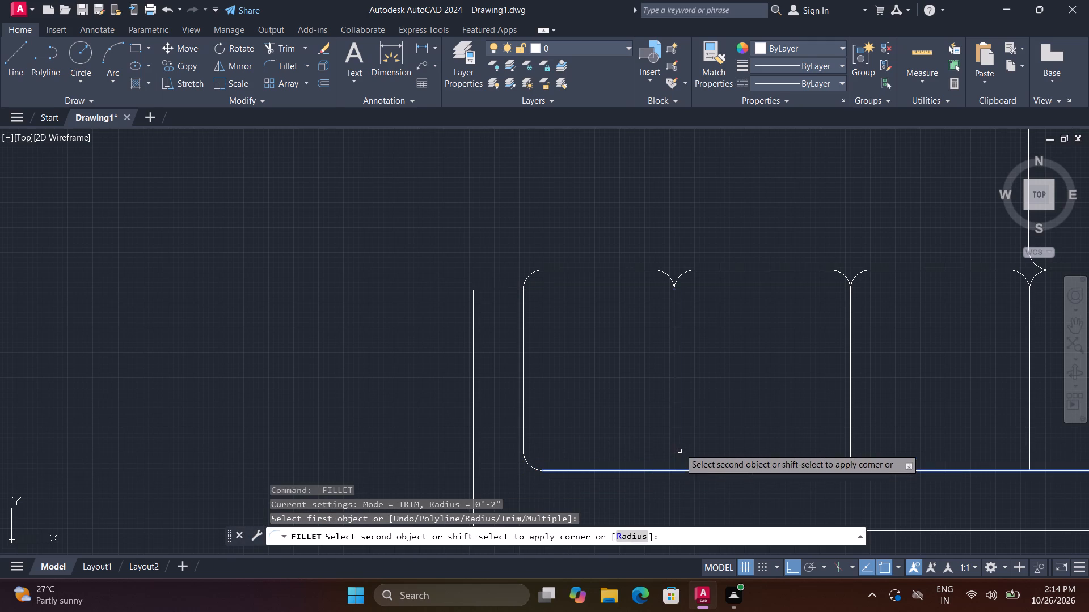
left_click(675, 444)
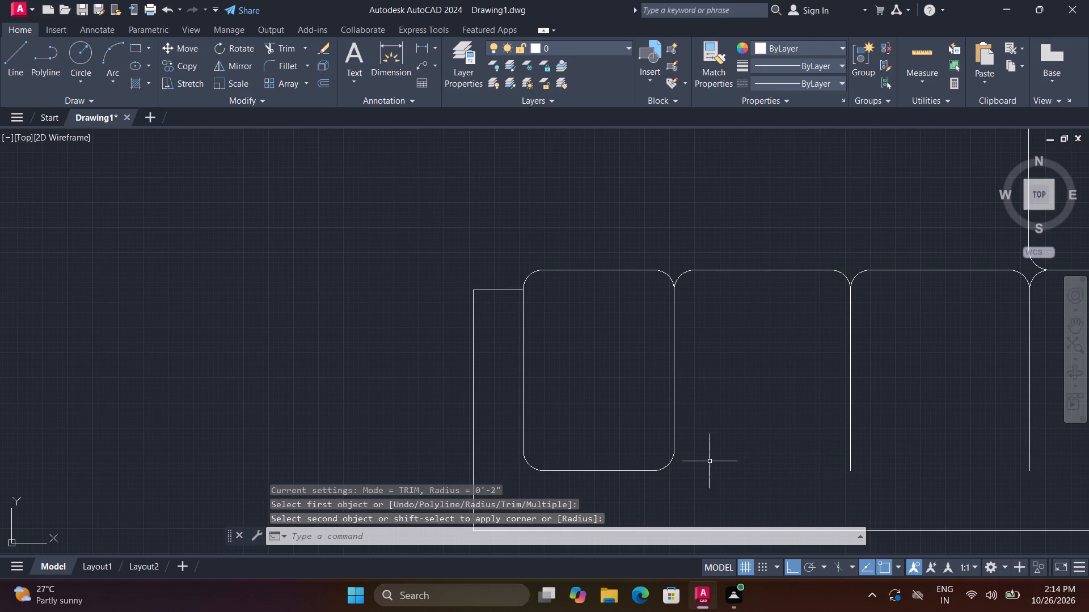
Extend the leftmost seat's back edge across the other lower-row seats to the corner seat's outer side.
middle_click_drag(685, 461, 598, 398)
scroll(719, 401, "down", 1)
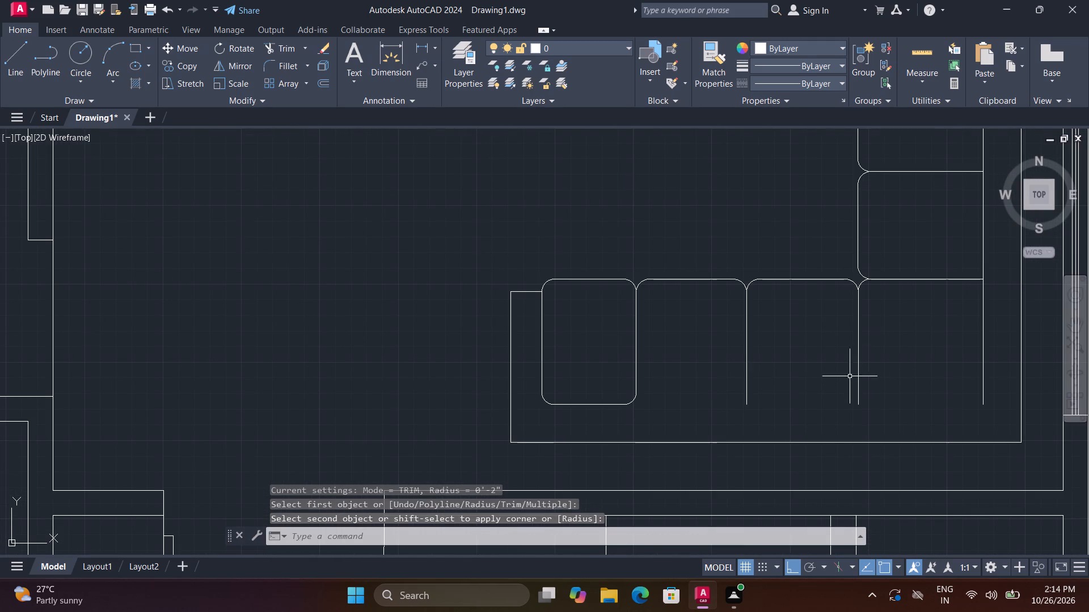
type("ex")
key("space")
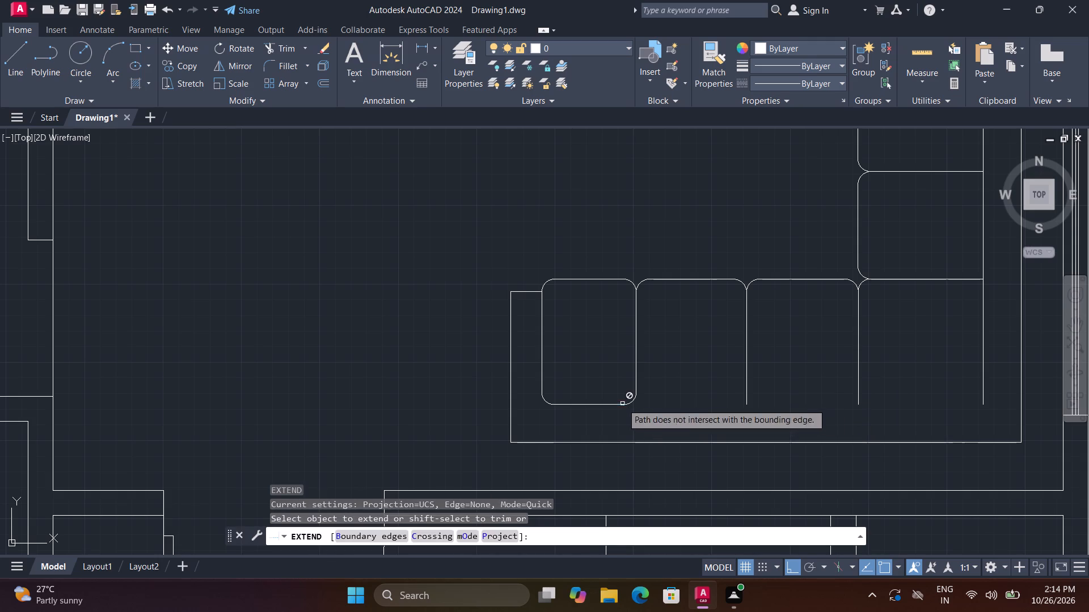
left_click(618, 405)
left_click(618, 405)
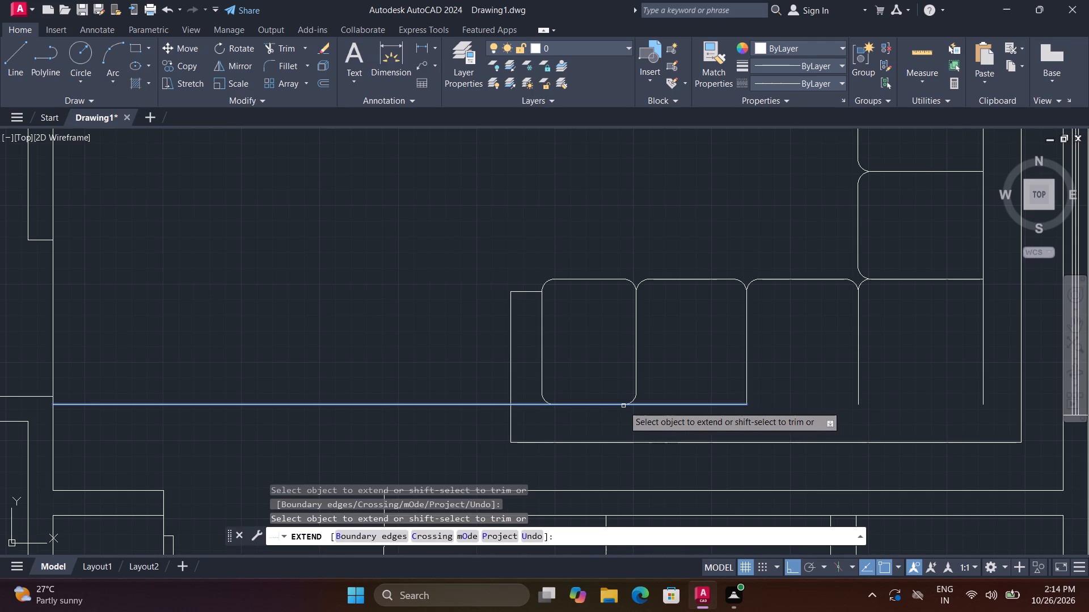
key("ctrl+z")
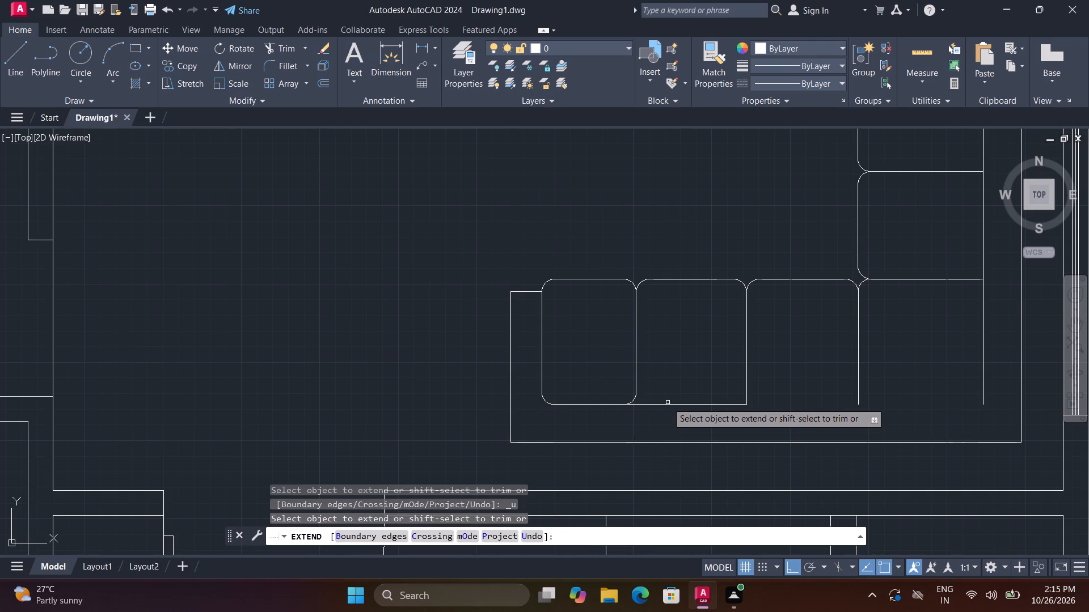
left_click(668, 402)
left_click(675, 407)
left_click(778, 380)
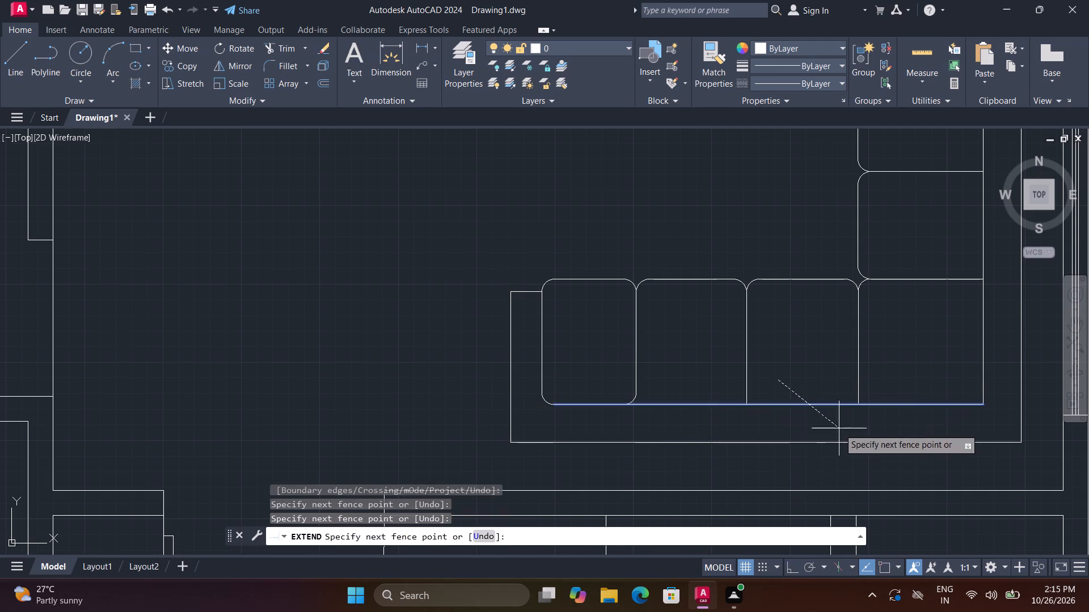
left_click(839, 428)
key("space")
Fillet both back corners of the second lower-row seat with the 2" radius.
type("f")
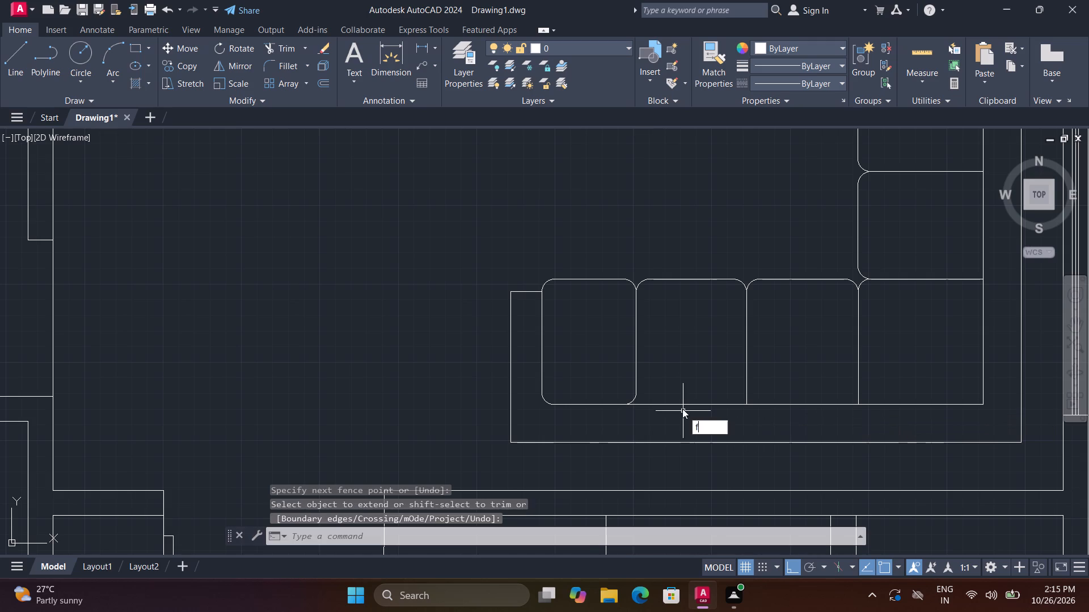
key("space")
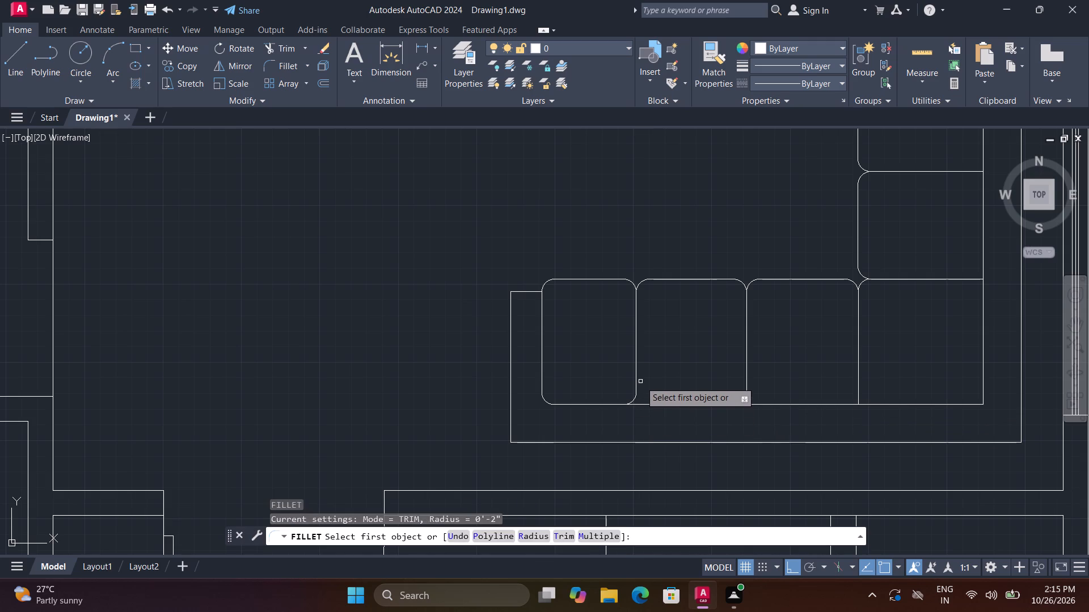
left_click(636, 379)
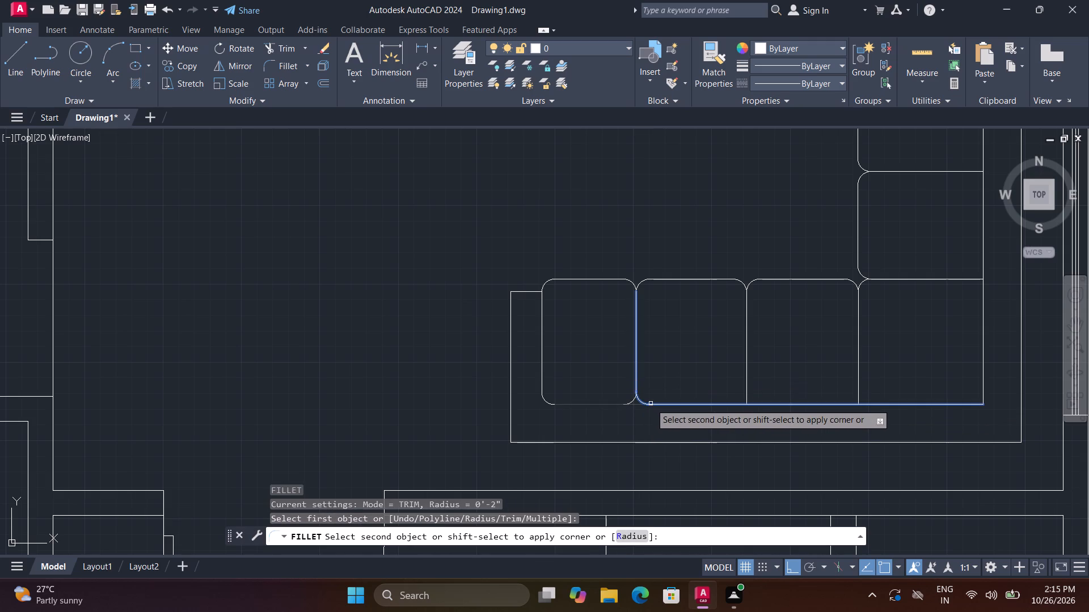
left_click(651, 403)
key("space")
left_click(720, 405)
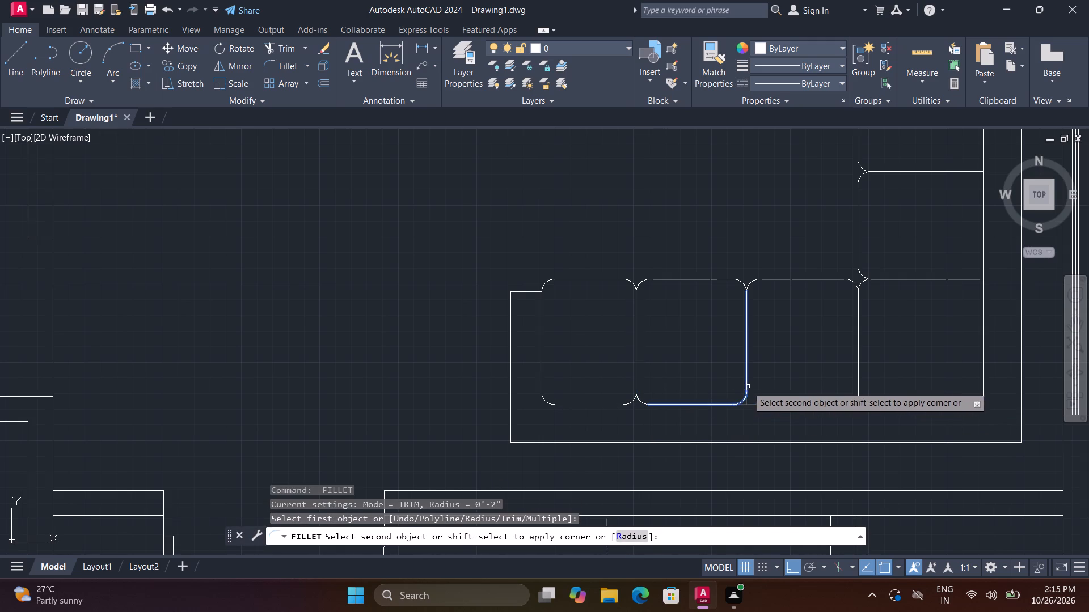
left_click(745, 385)
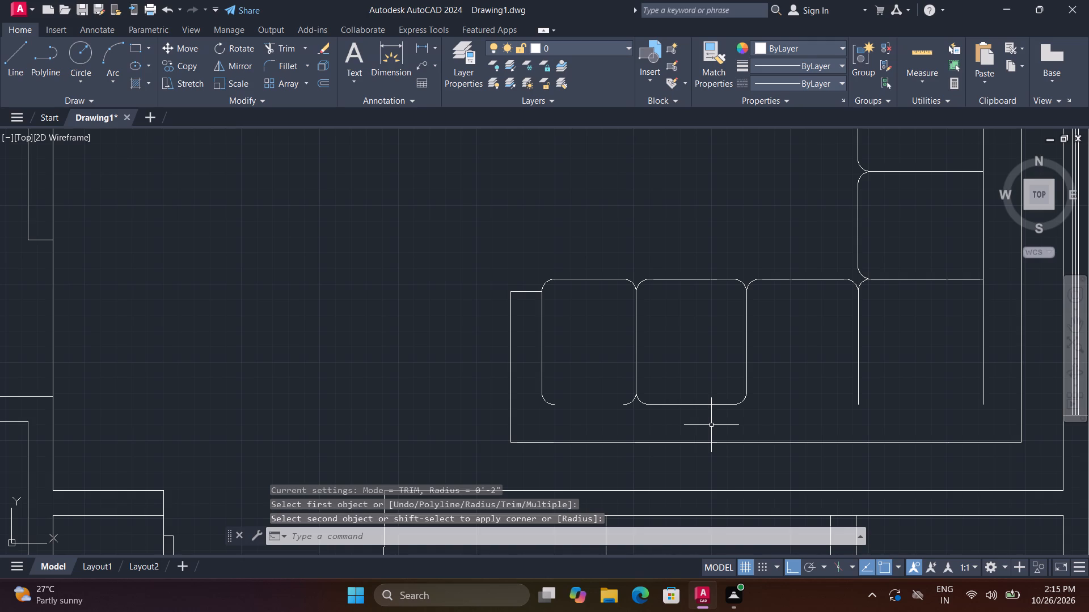
Extend the second seat's back edge across the first seat, trimming it between the fillets at their joint.
key("e")
key("x")
key("space")
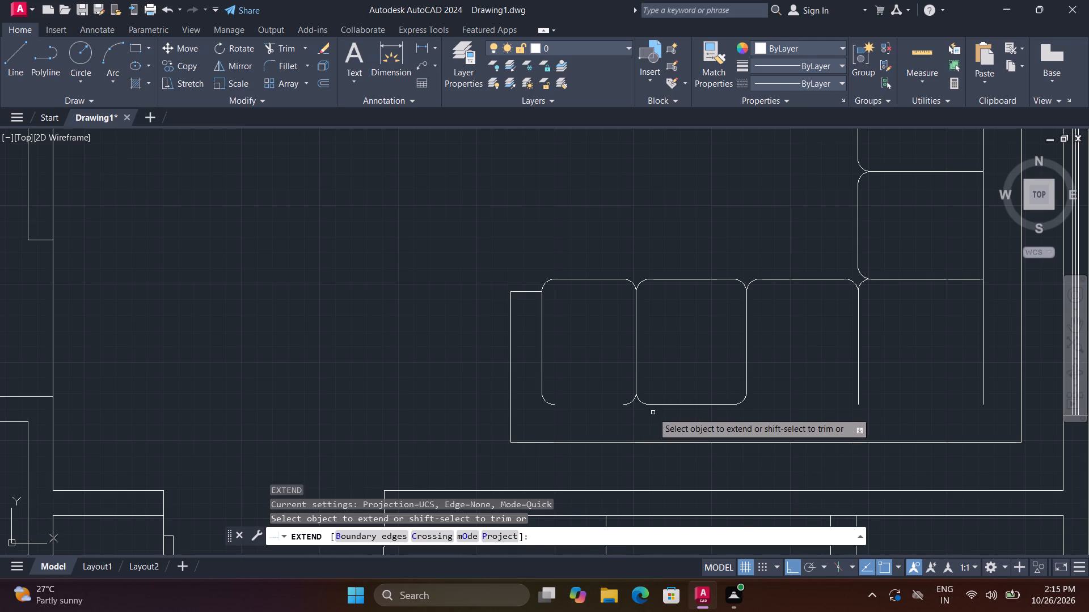
left_click(657, 403)
left_click(651, 406)
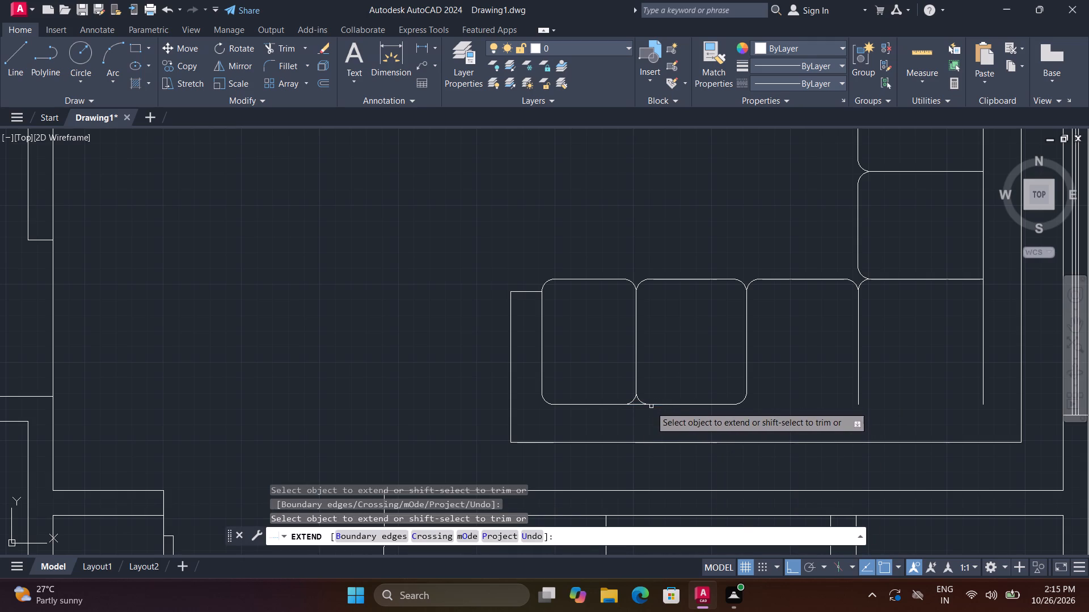
left_click(638, 405, "shift")
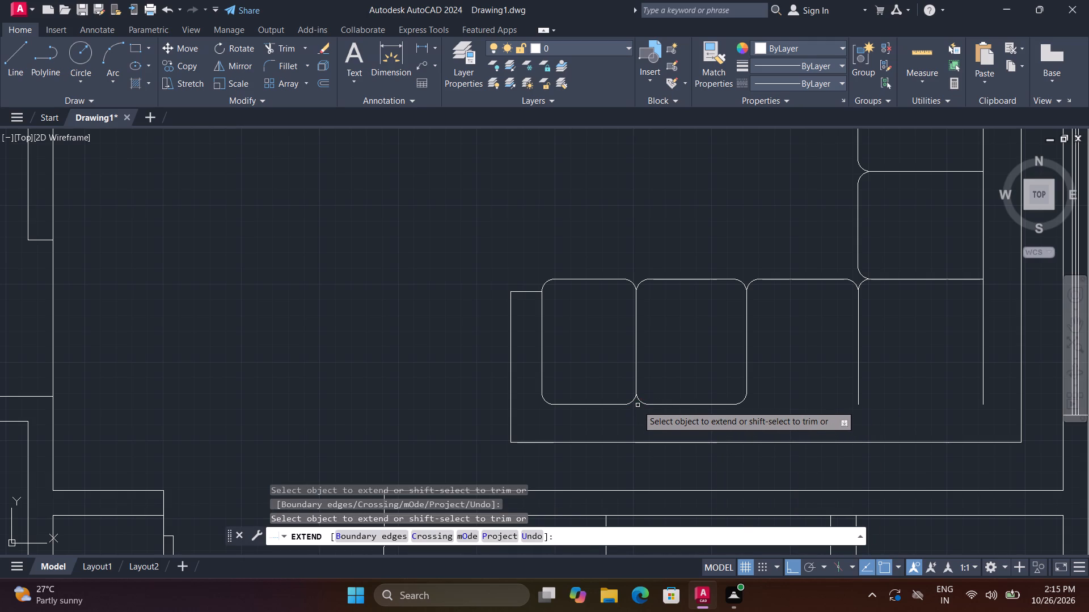
Extend the second seat's back edge across the third and corner seats to the corner seat's outer side.
middle_click_drag(762, 407, 671, 404)
middle_click(661, 407)
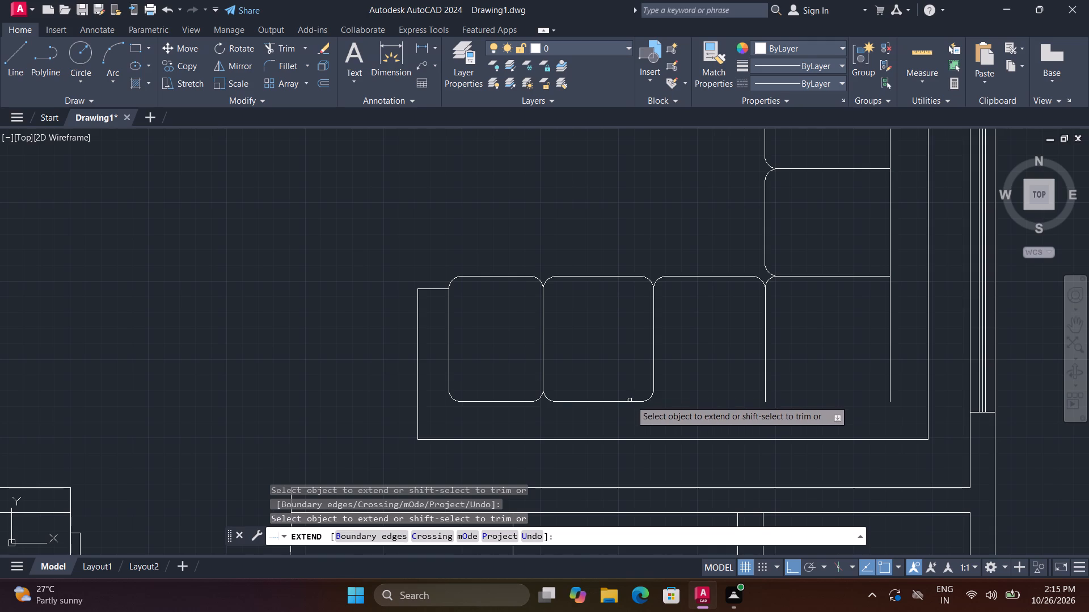
left_click(634, 401)
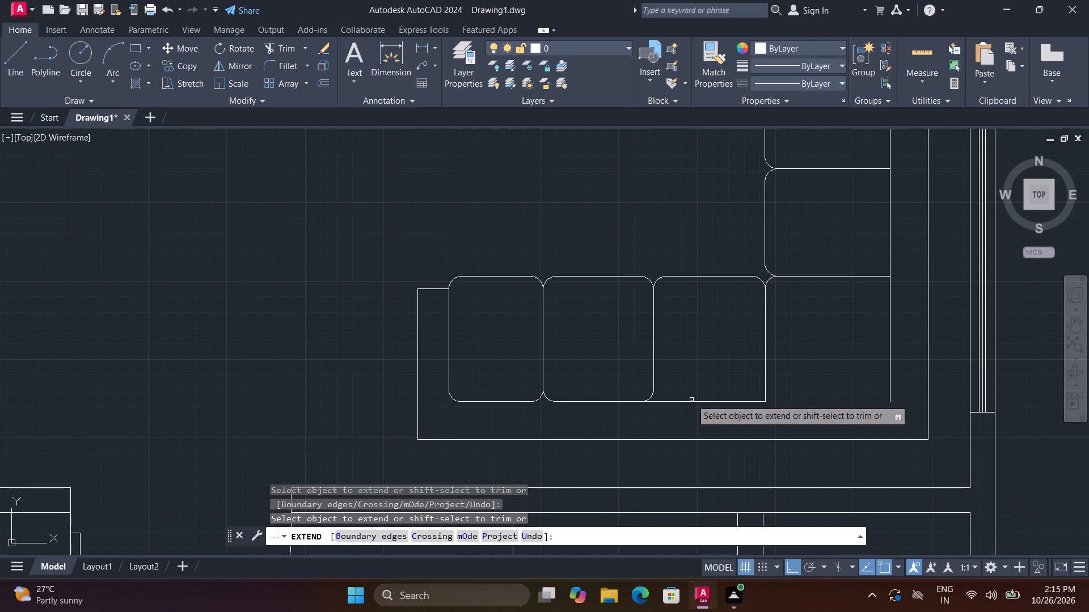
left_click(693, 401)
key("Escape")
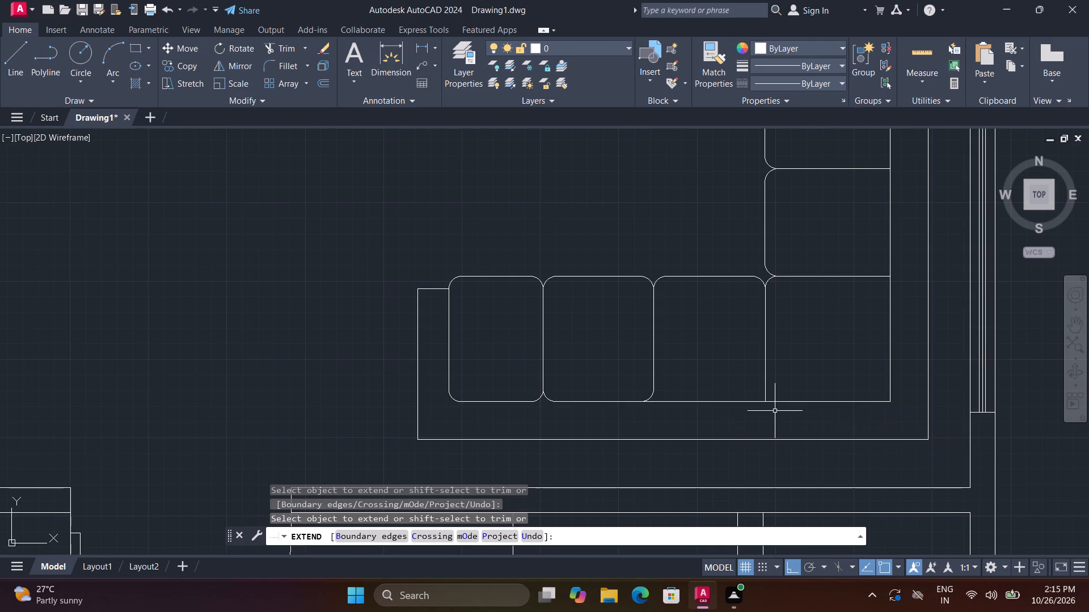
Fillet both back corners of the third lower-row seat with the 2" radius.
key("f")
key("space")
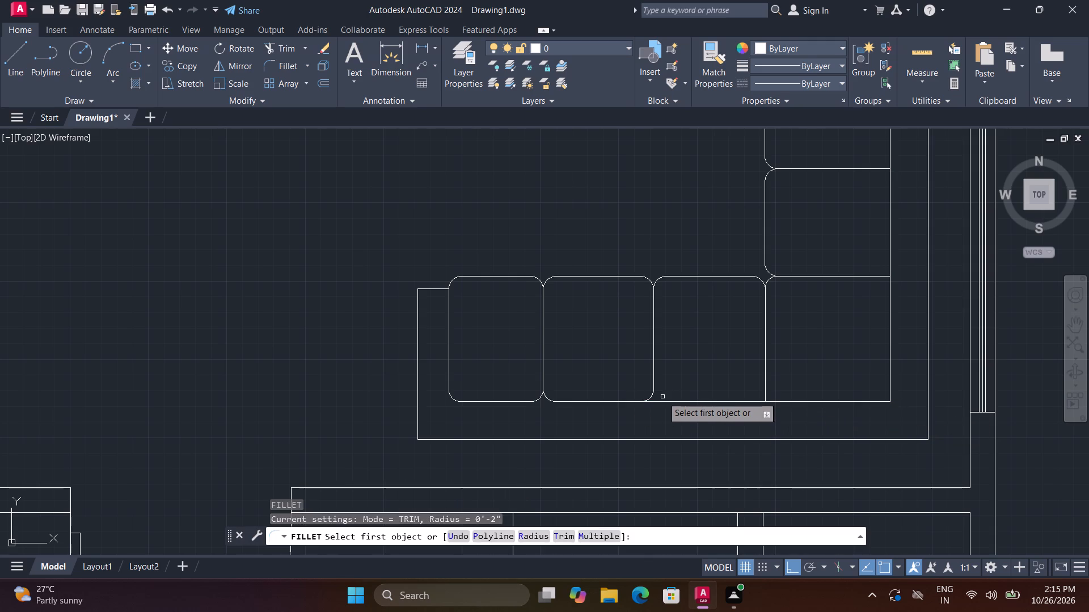
left_click(651, 377)
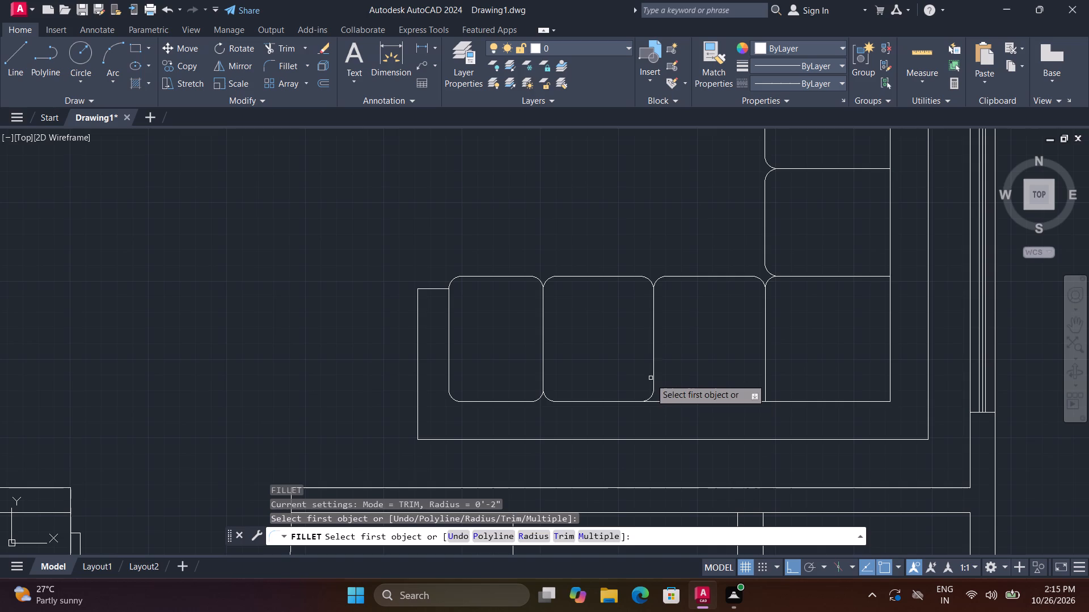
left_click(654, 386)
left_click(662, 403)
key("space")
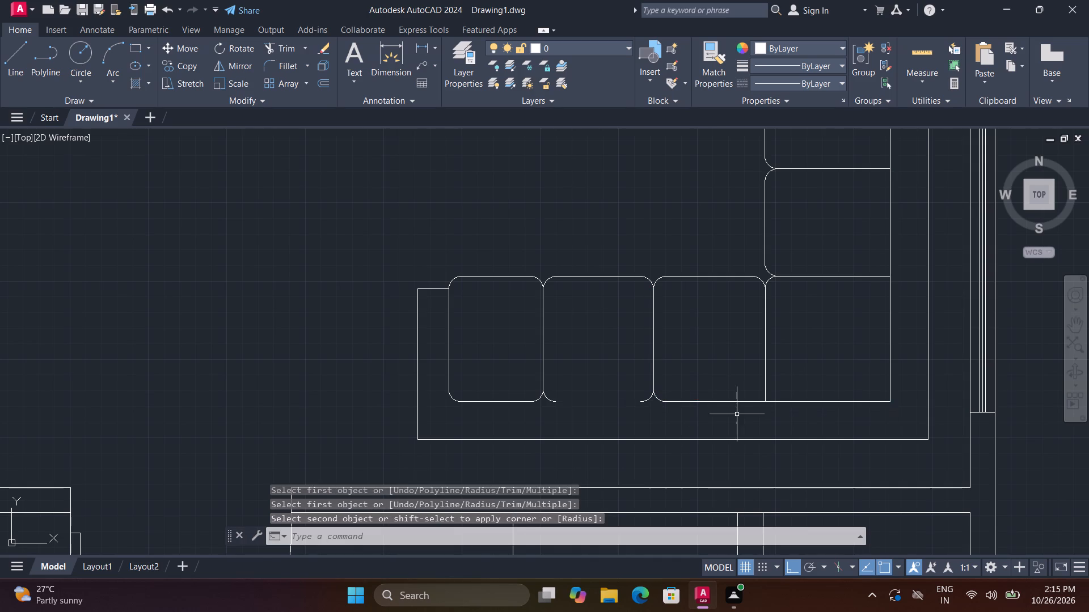
left_click(745, 401)
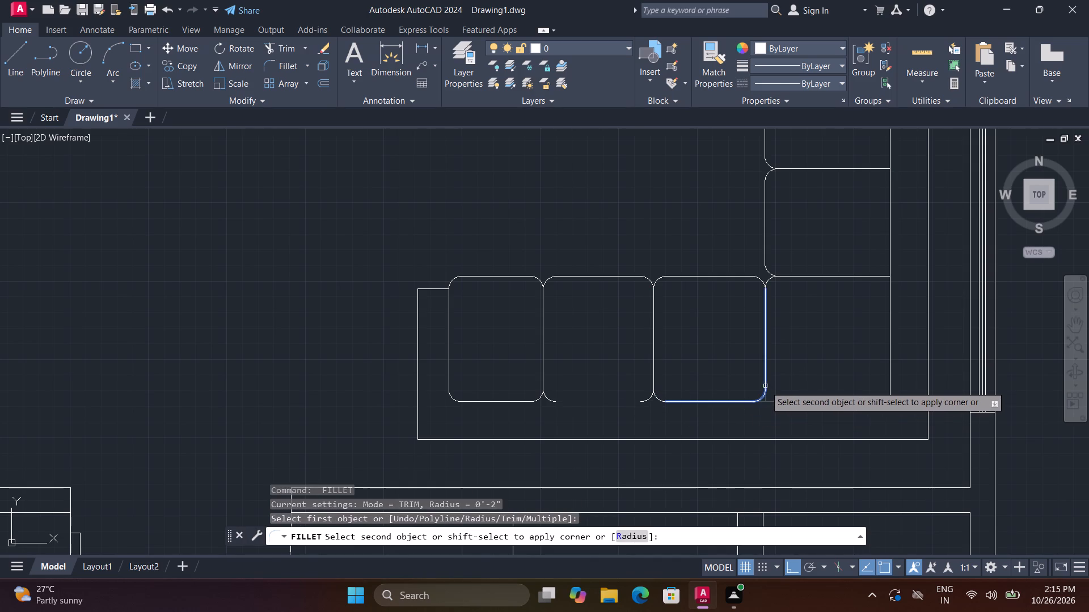
left_click(765, 386)
Extend the third seat's back edge across the corner seat to its outer side.
middle_click_drag(778, 414, 691, 411)
middle_click(690, 411)
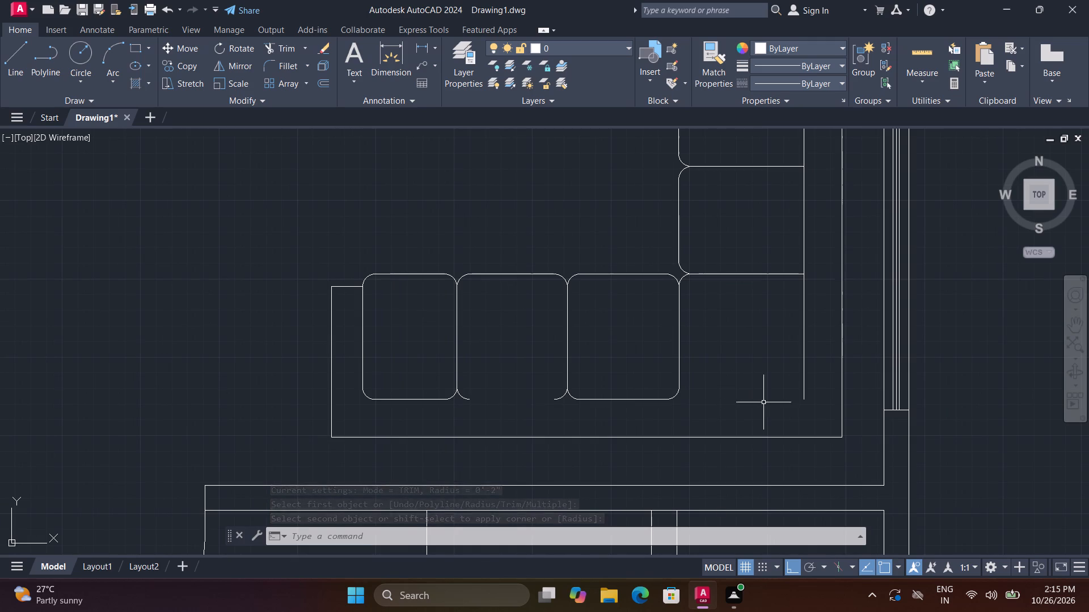
type("ex")
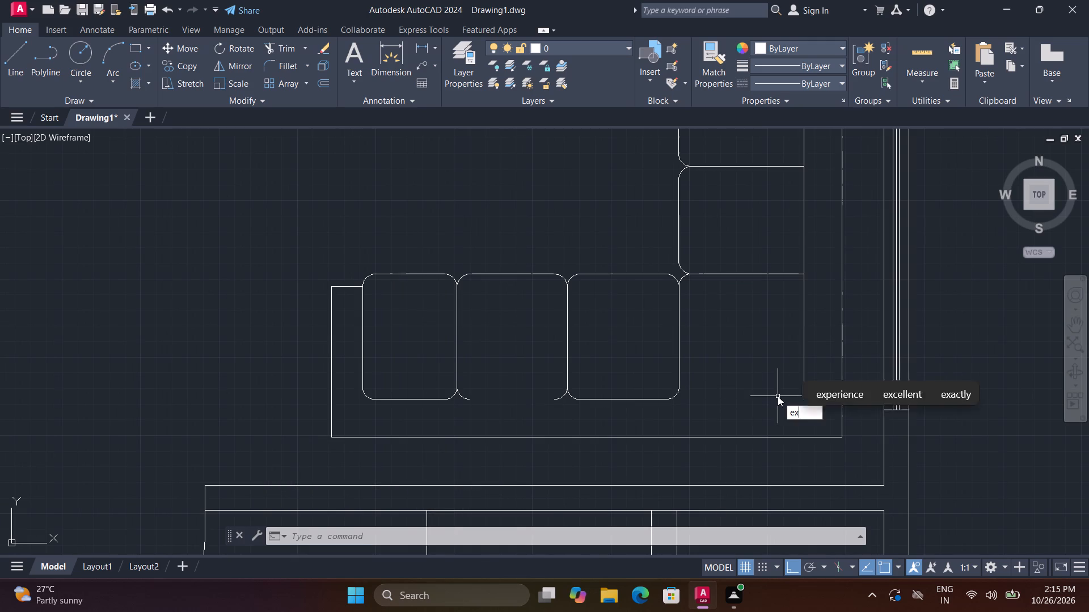
key("space")
left_click(665, 400)
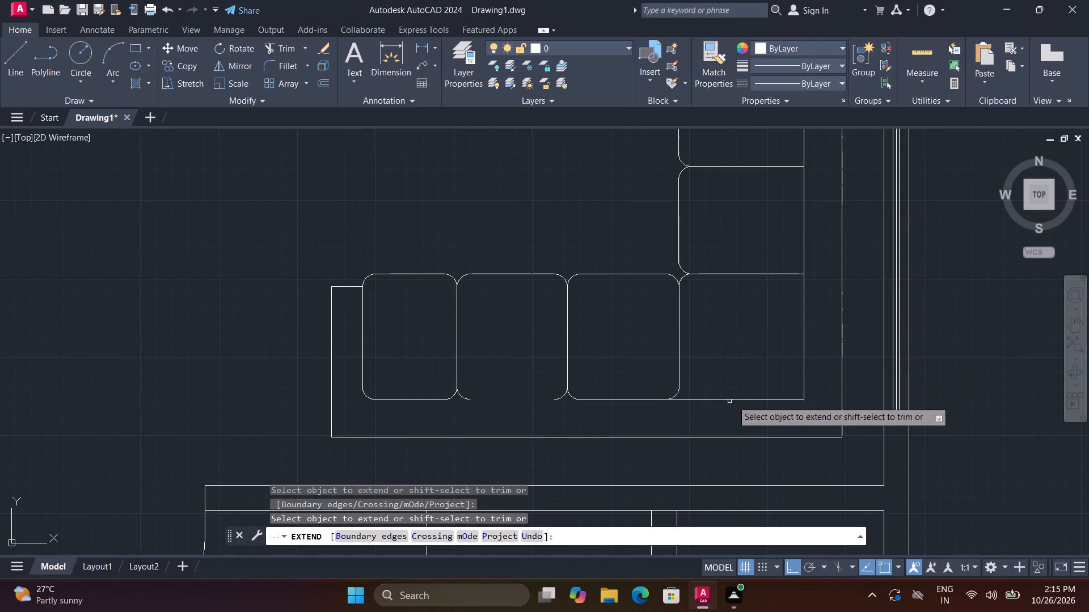
key("space")
Fillet the corner seat's two back corners and its upper outer corner with the 2" radius.
type("f")
key("space")
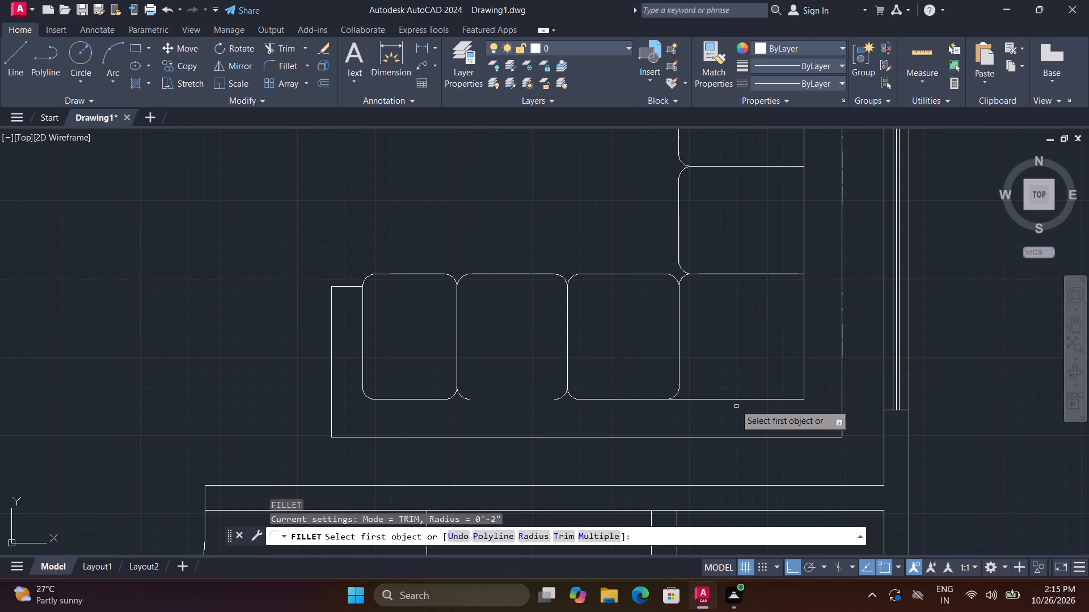
left_click(681, 365)
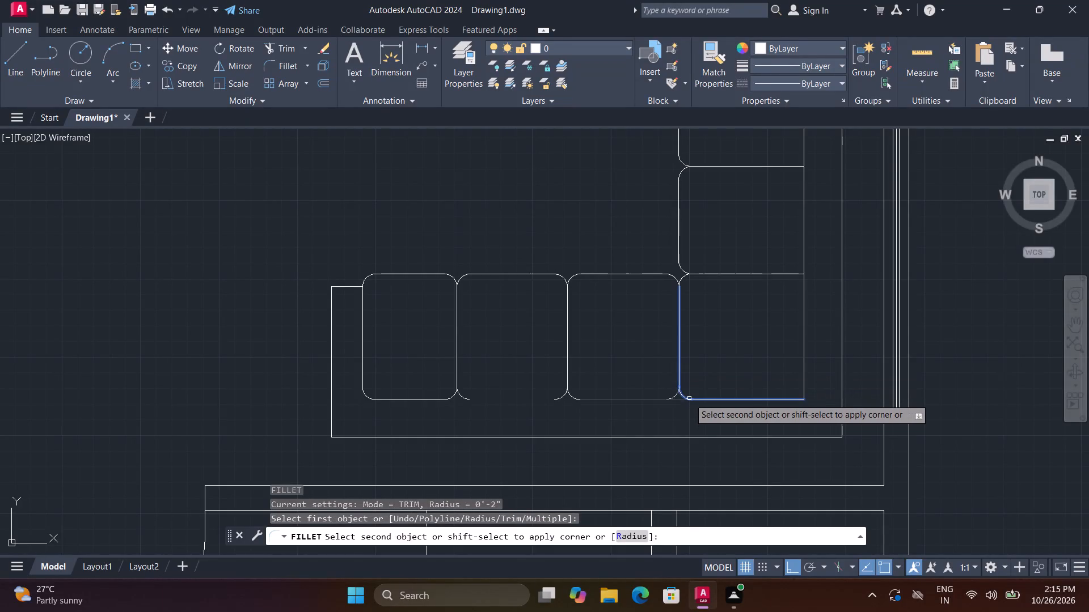
left_click(689, 398)
key("space")
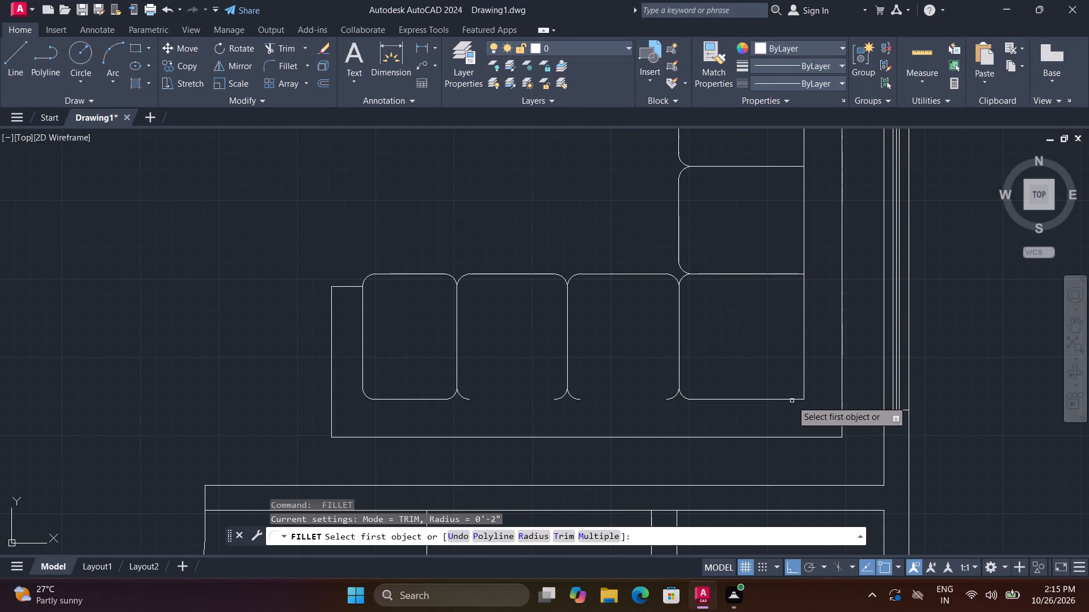
left_click(791, 399)
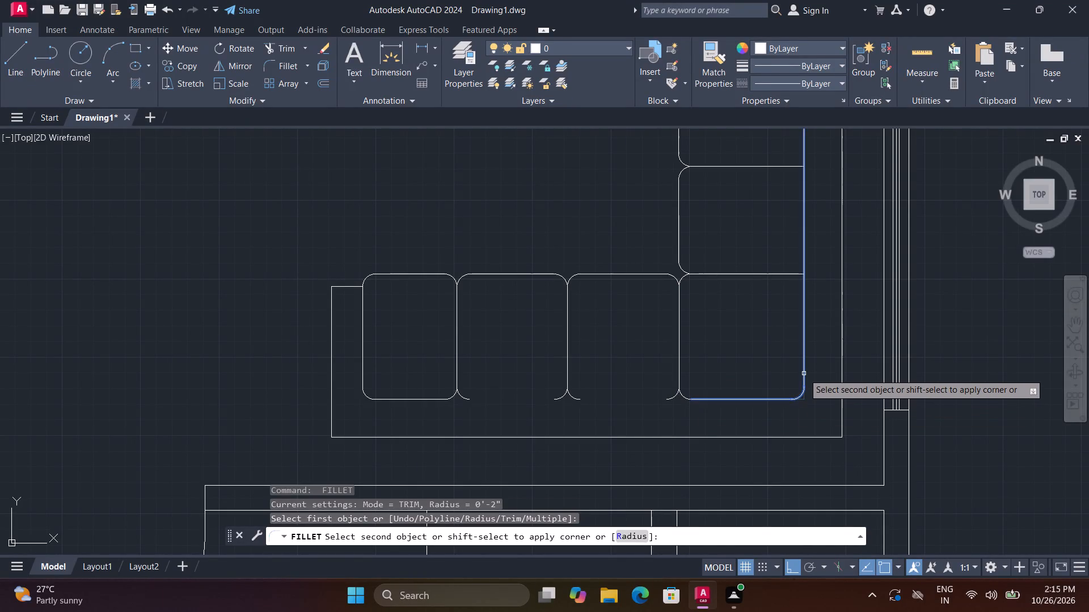
left_click(804, 373)
middle_click_drag(792, 296, 733, 417)
key("space")
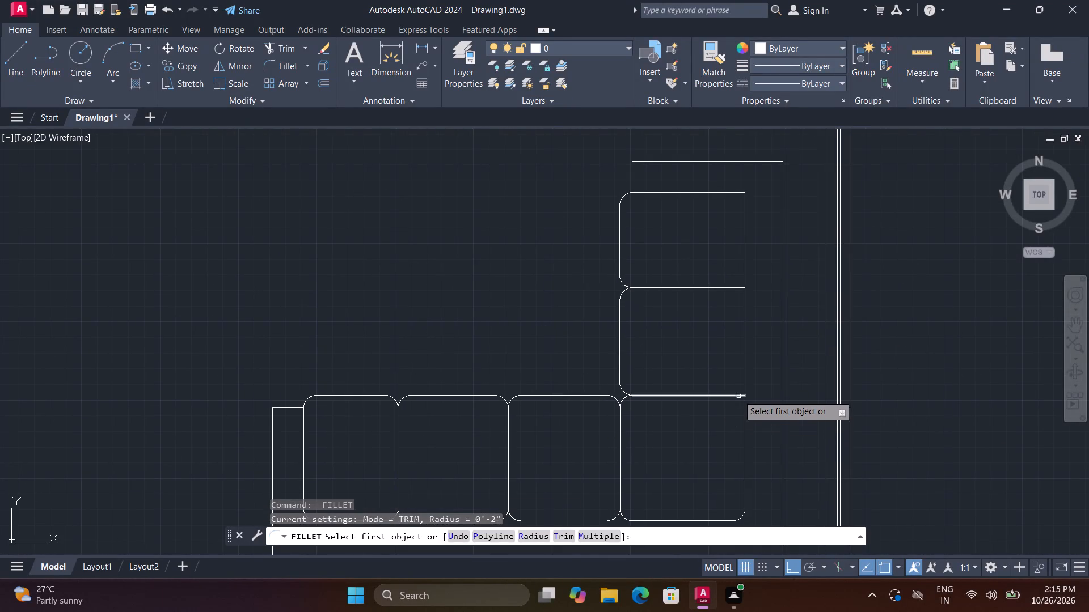
left_click(735, 395)
left_click(745, 408)
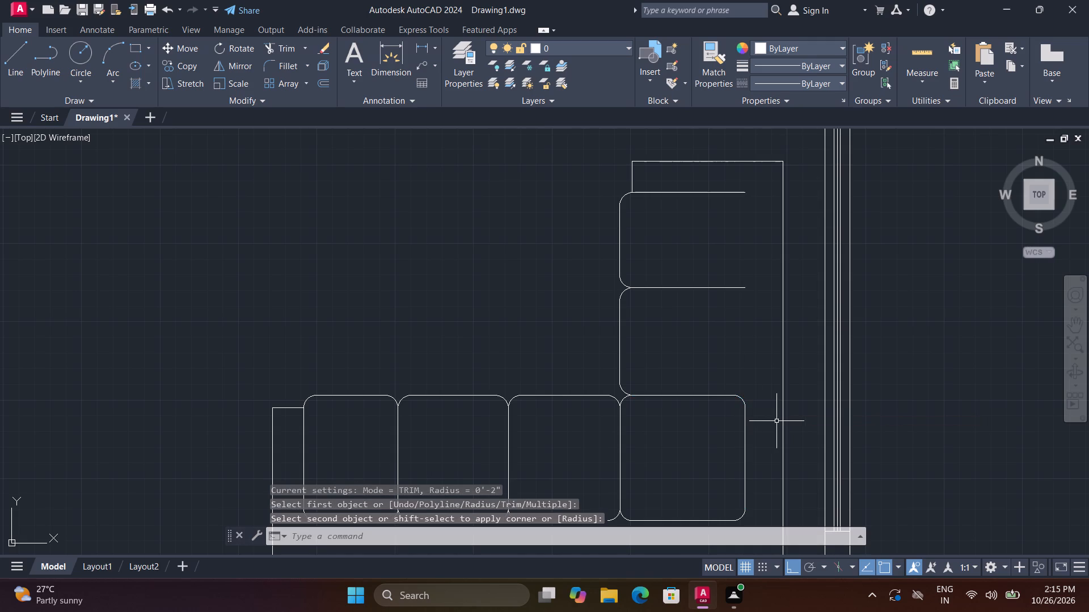
Extend the corner seat's outer side edge up across both upper seats to the uppermost seat's end edge.
type("ex")
key("space")
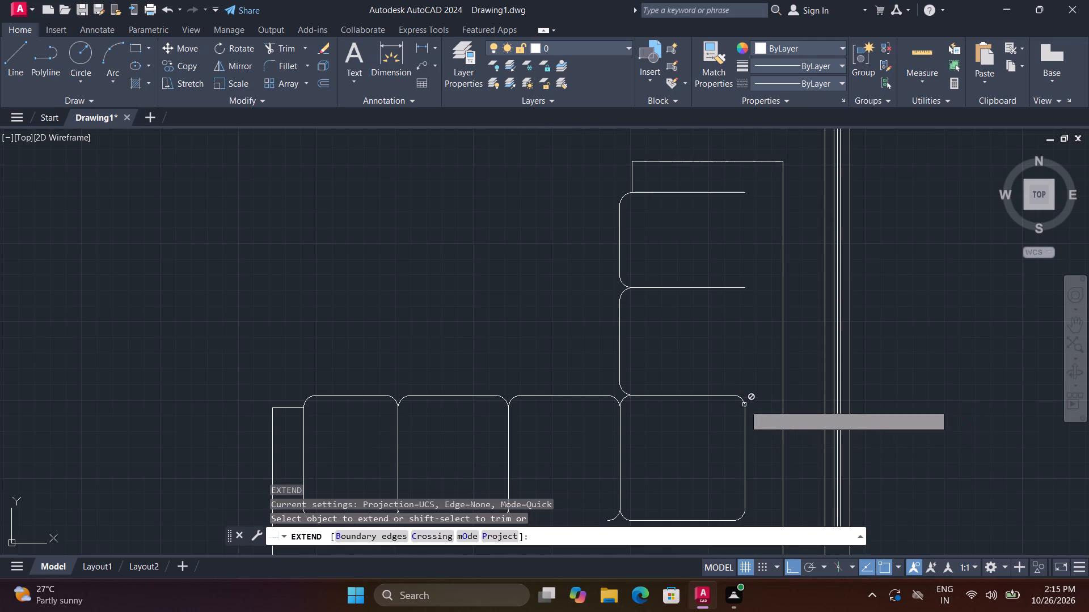
key("Escape")
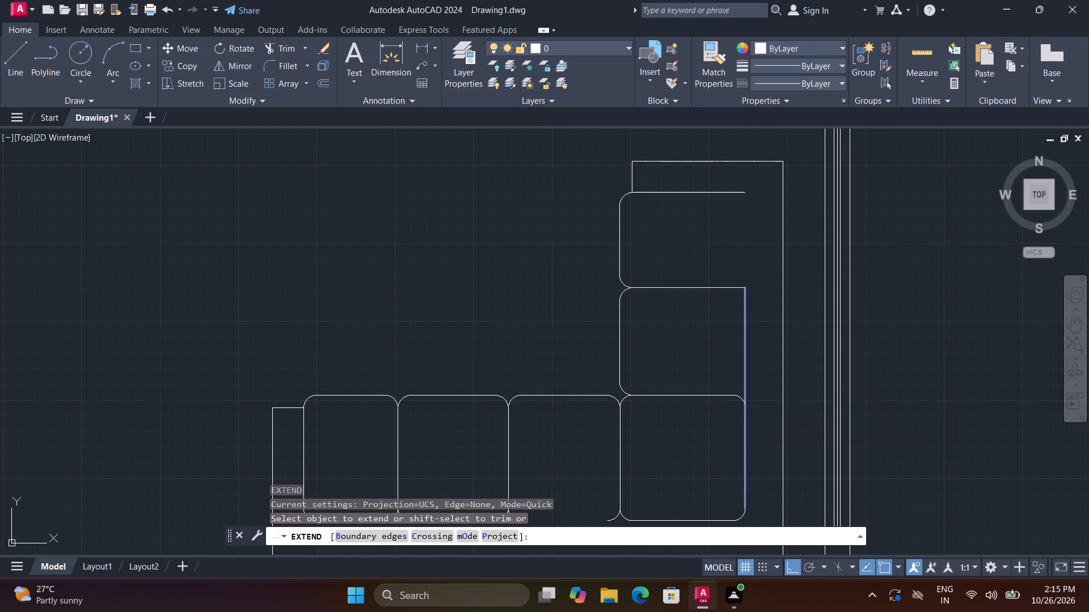
type("ex")
key("space")
left_click(745, 426)
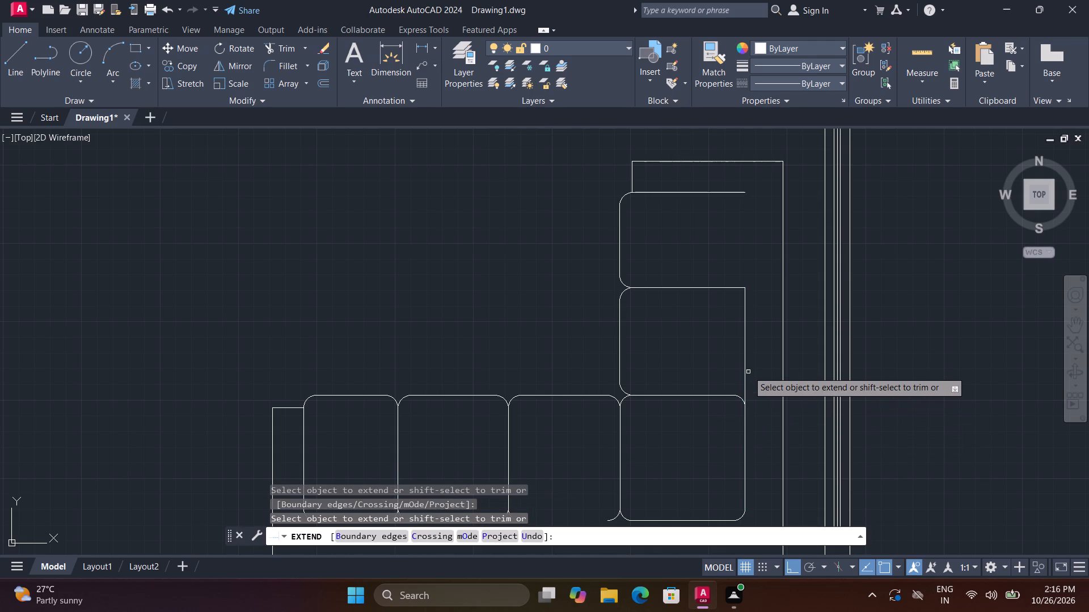
left_click(744, 366)
key("Escape")
Fillet both outer corners of the seat directly above the corner seat with the 2" radius.
key("f")
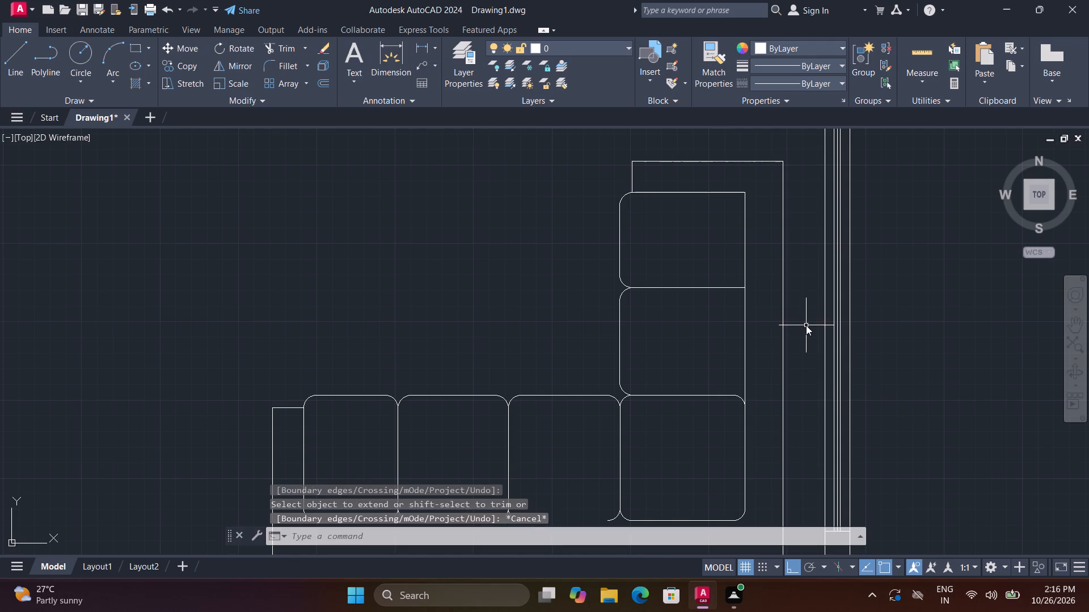
key("space")
left_click(745, 379)
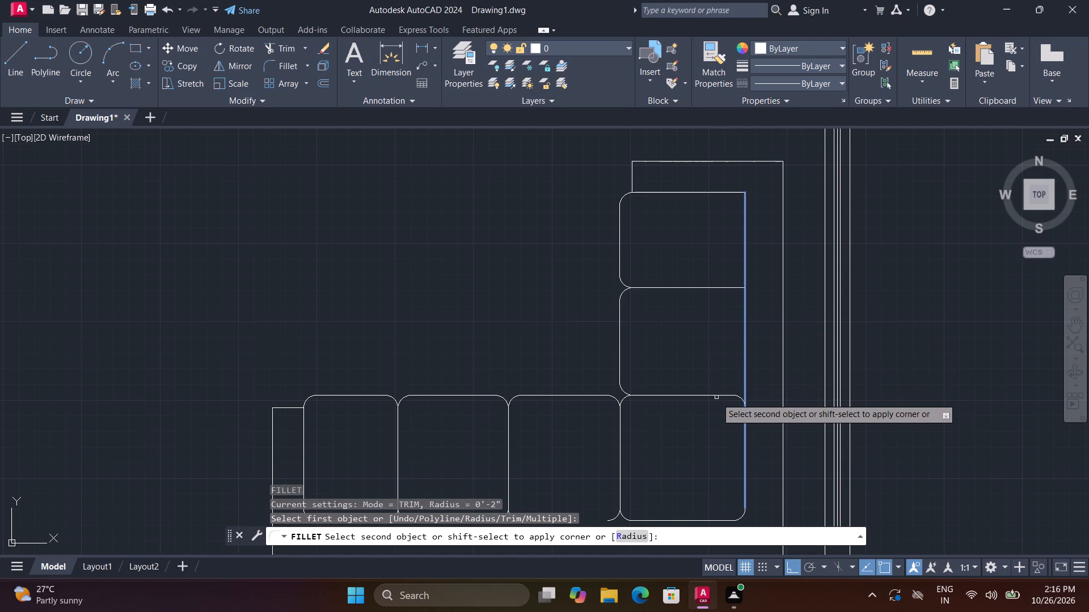
left_click(708, 394)
middle_click_drag(726, 369, 695, 532)
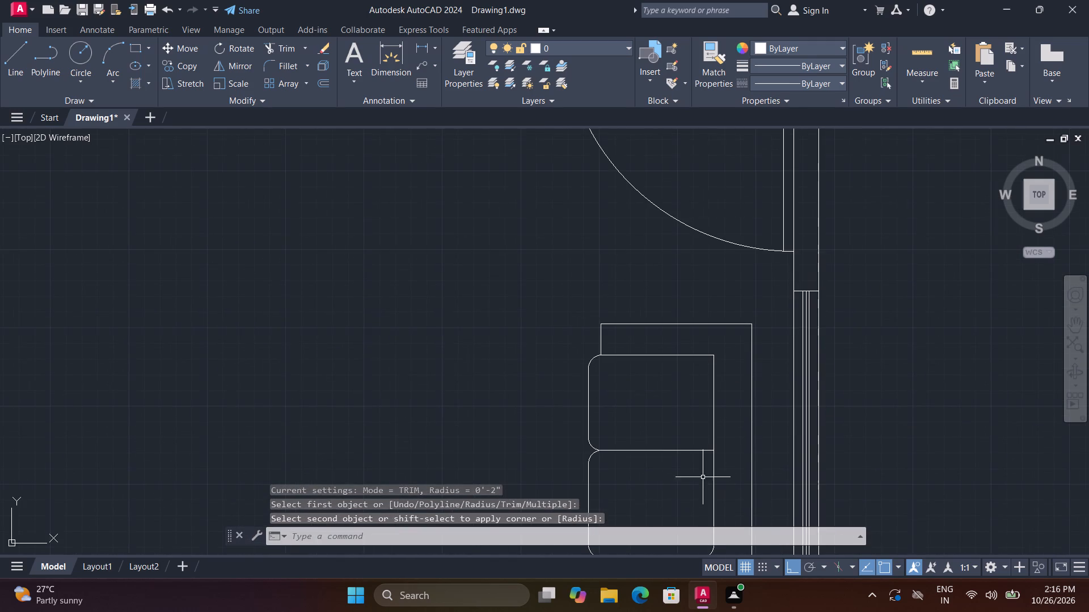
key("space")
left_click(704, 450)
left_click(712, 462)
Extend that seat's outer side edge across the uppermost seat to its end edge.
type("ex")
key("space")
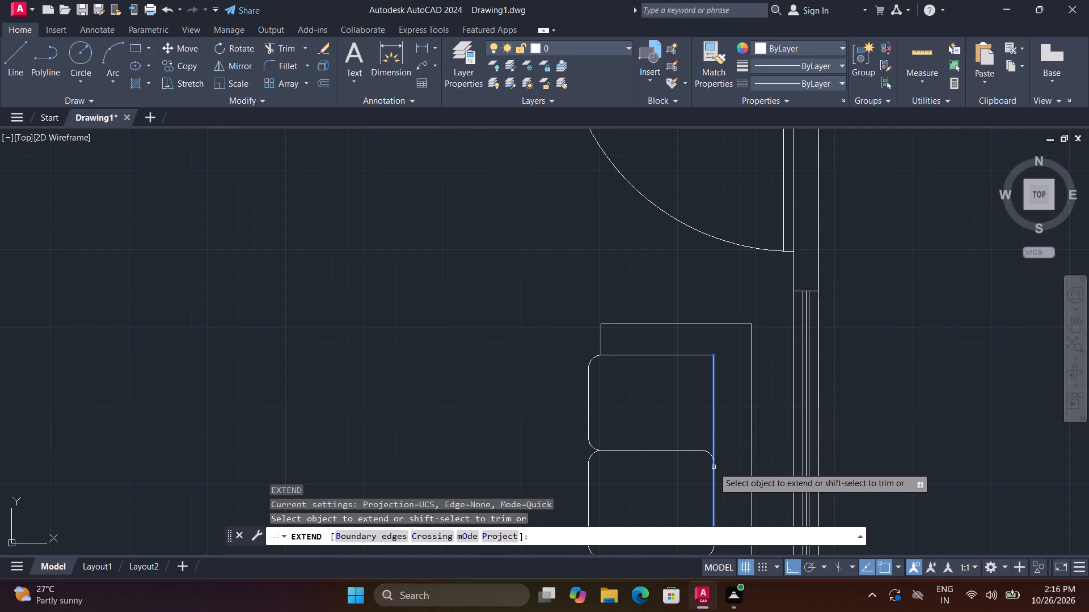
left_click(714, 467)
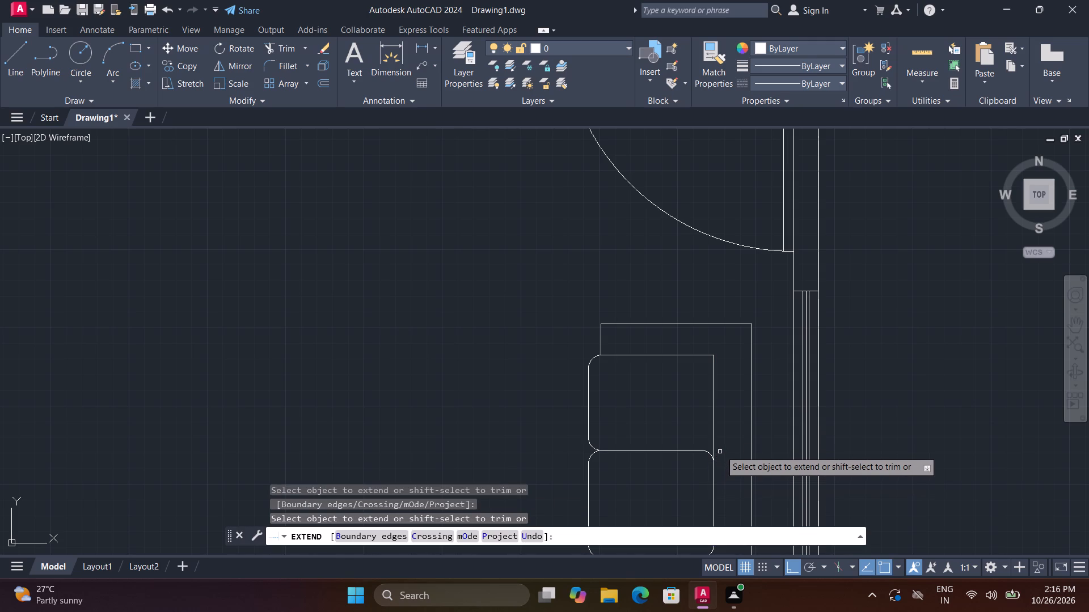
key("space")
Fillet both outer corners of the uppermost seat with the 2" radius.
type("f")
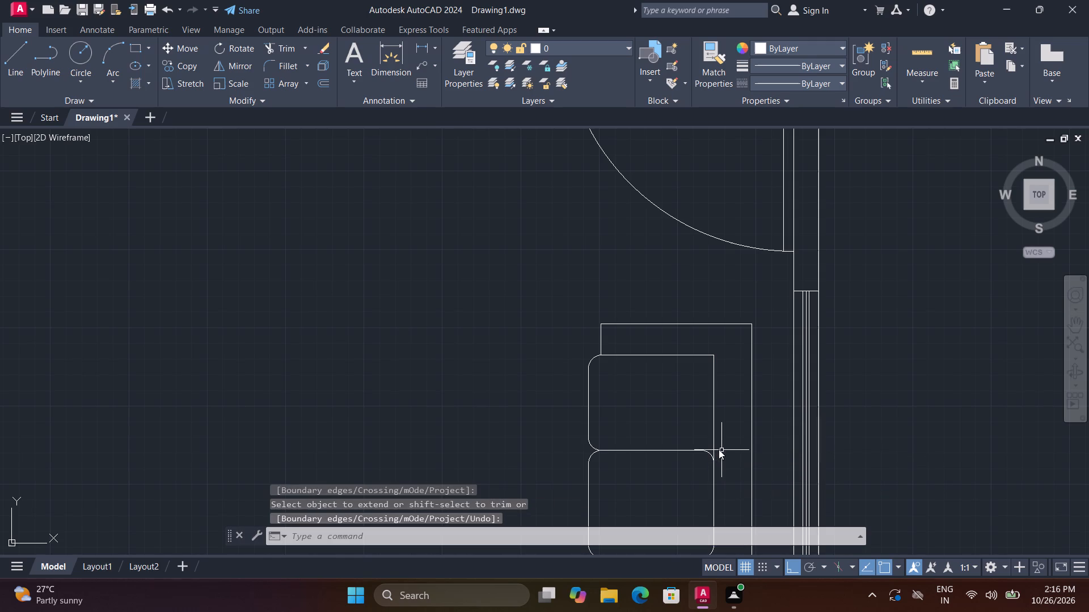
key("space")
left_click(698, 449)
left_click(715, 432)
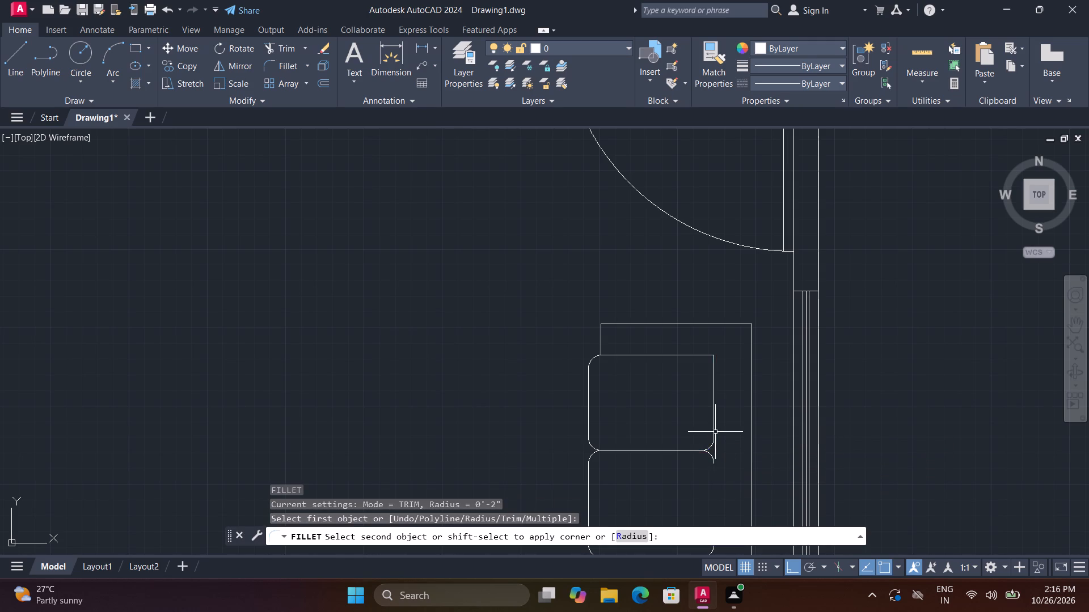
key("space")
left_click(714, 367)
left_click(704, 356)
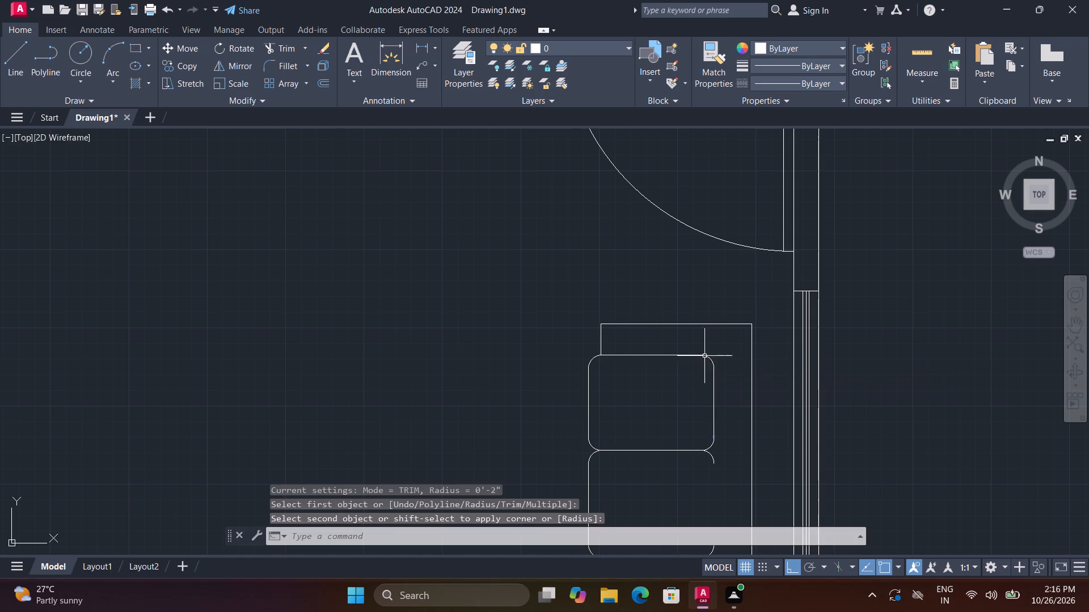
Extend the outer side edges between the fillets to close the uppermost, middle and corner seats of the upright row.
type("ex")
key("space")
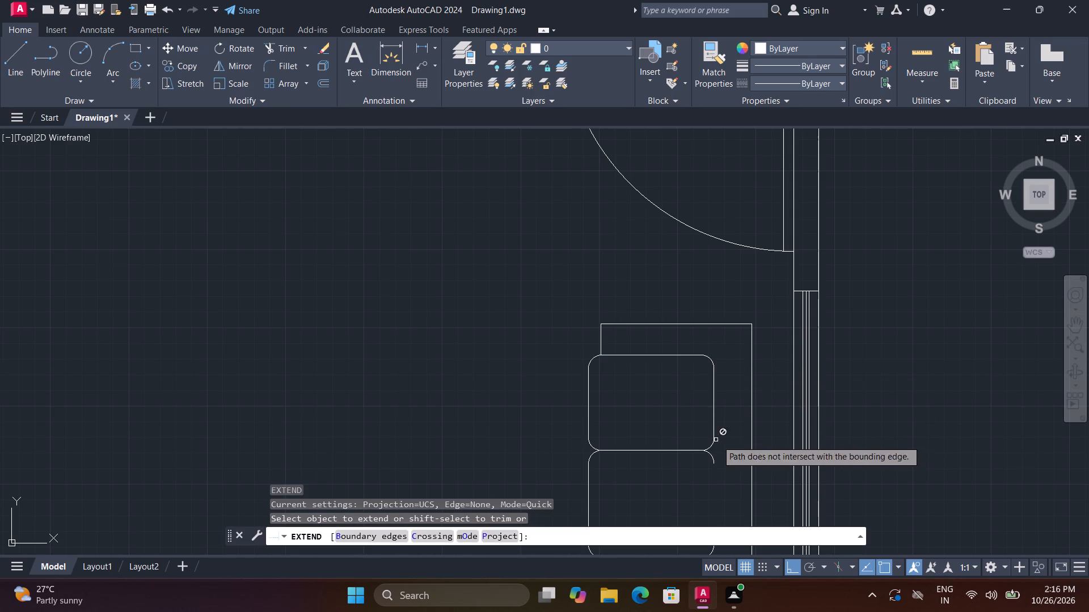
middle_click_drag(718, 435, 690, 254)
middle_click(689, 248)
key("Escape")
key("Escape")
key("Escape")
type("ex")
key("space")
left_click(683, 237)
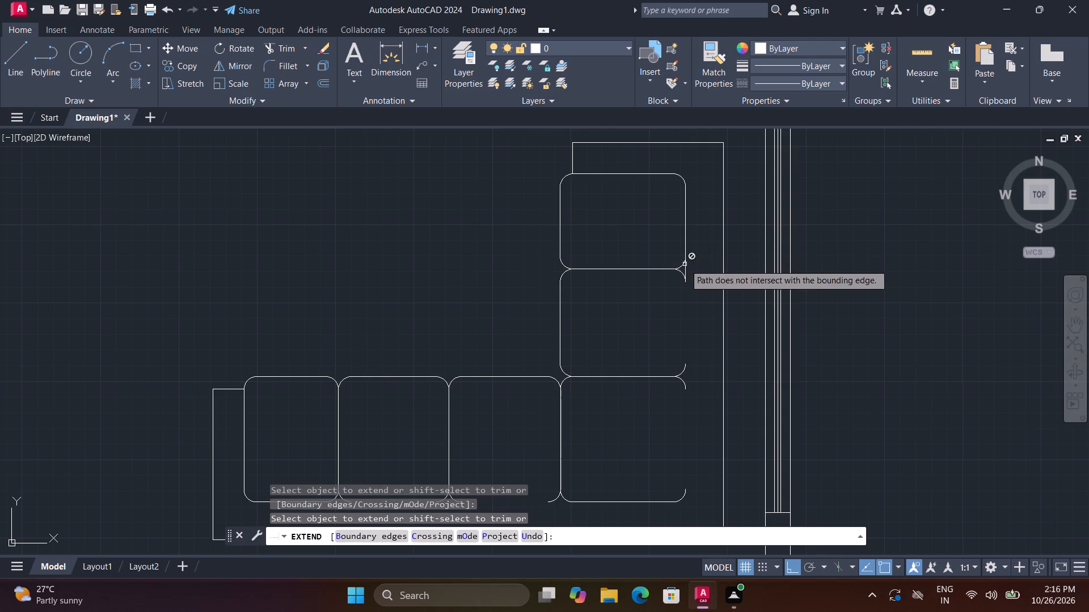
left_click(686, 265)
left_click(687, 316)
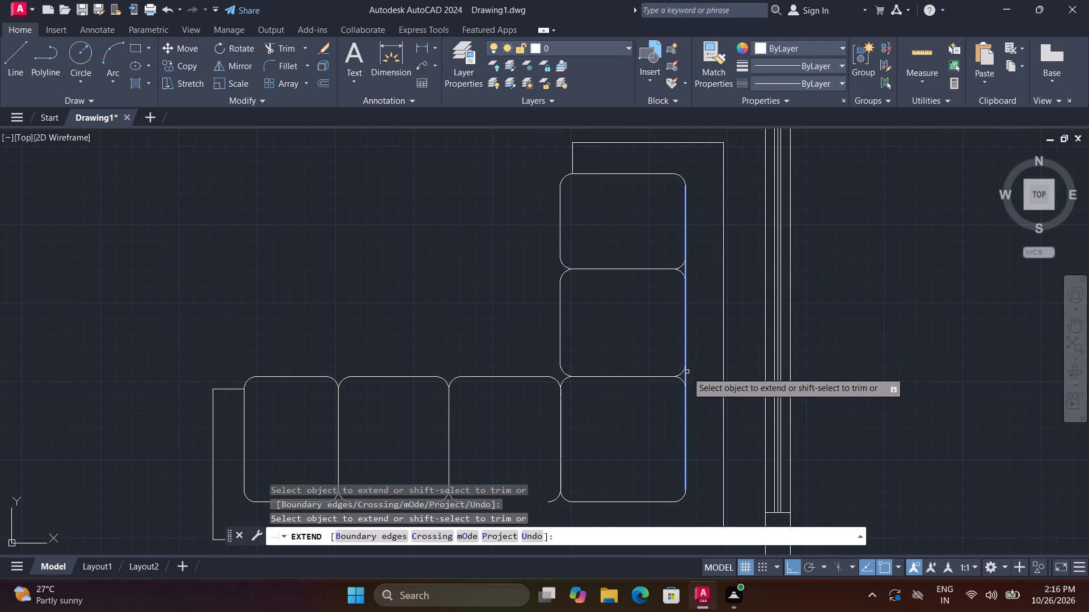
left_click(687, 372)
Extend the back edges between the fillets along the lower row to close the corner, third and second seats.
middle_click_drag(678, 410, 758, 317)
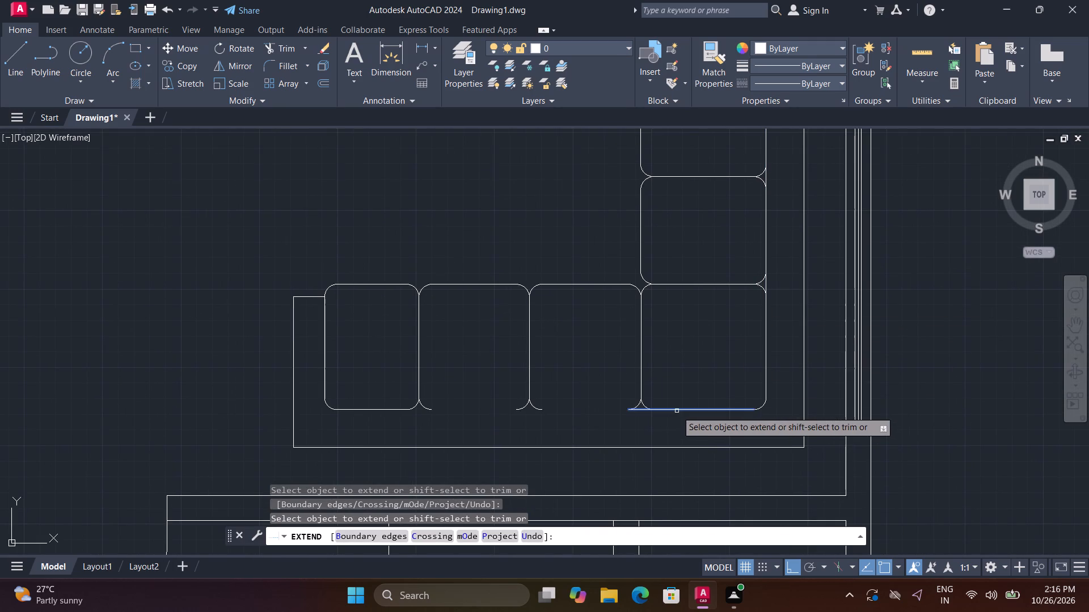
left_click(677, 411)
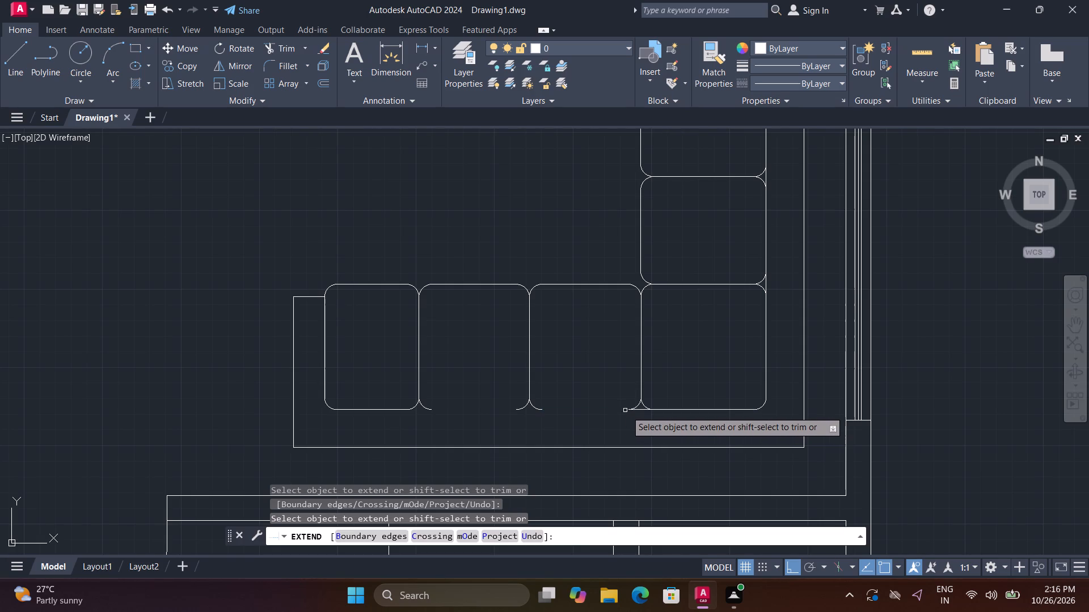
left_click(634, 411)
left_click(574, 409)
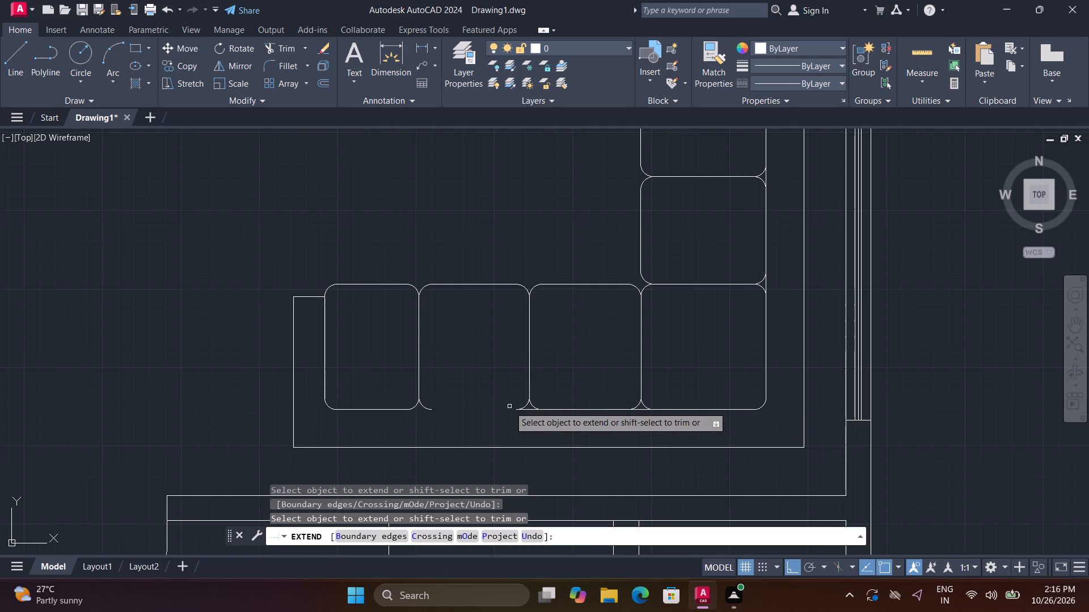
left_click(524, 410)
left_click(478, 408)
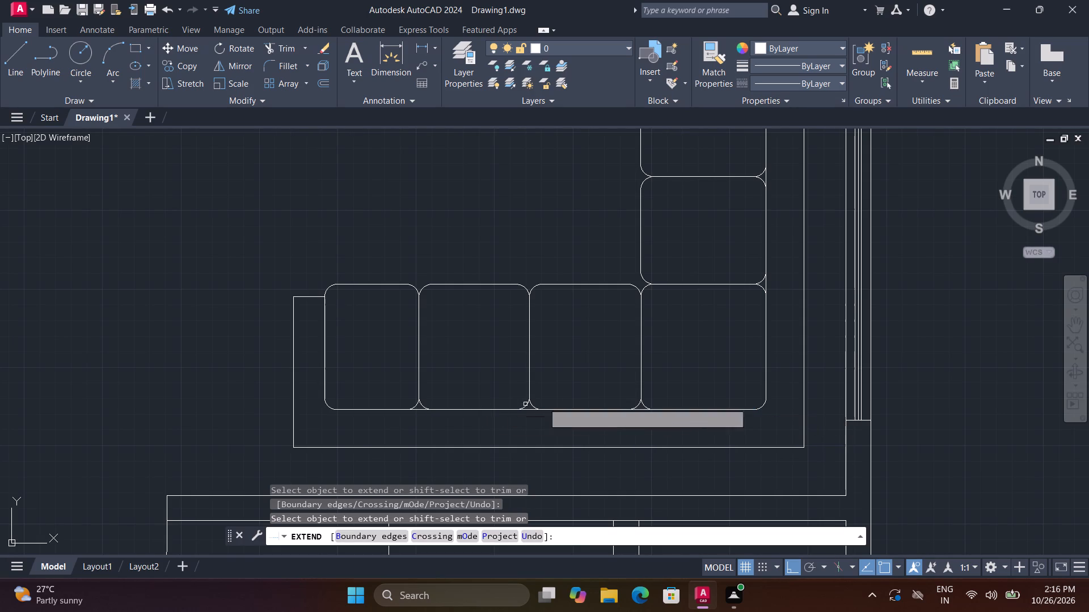
scroll(688, 352, "down", 1)
middle_click_drag(705, 343, 690, 394)
key("space")
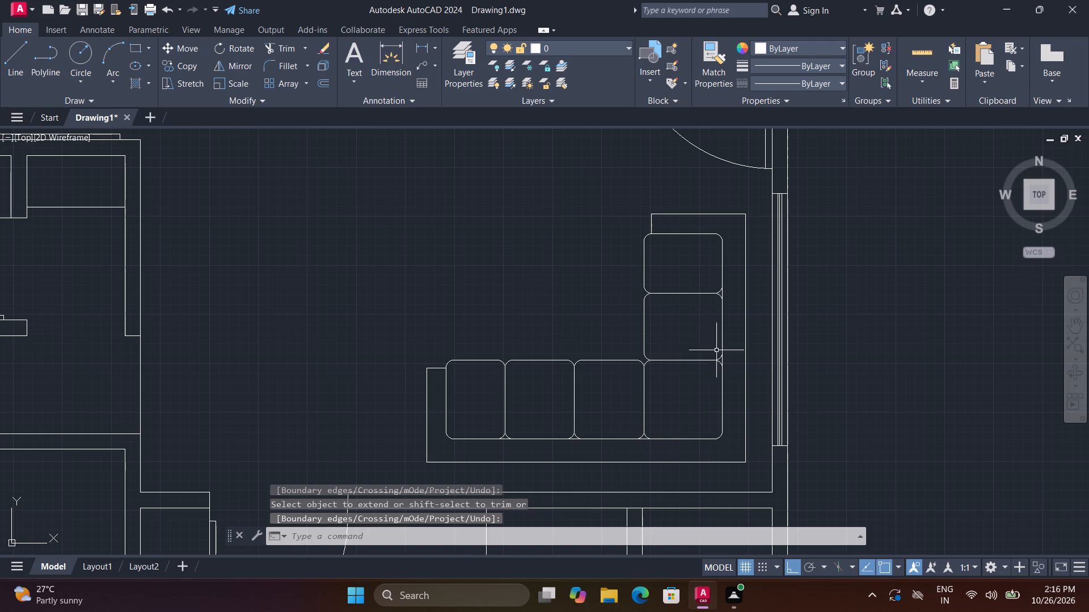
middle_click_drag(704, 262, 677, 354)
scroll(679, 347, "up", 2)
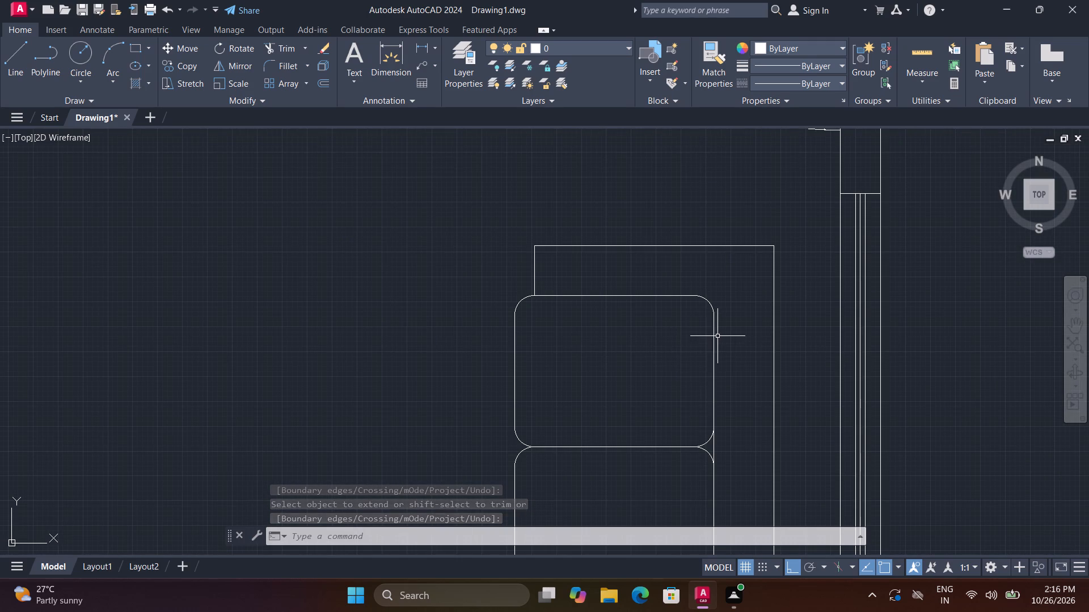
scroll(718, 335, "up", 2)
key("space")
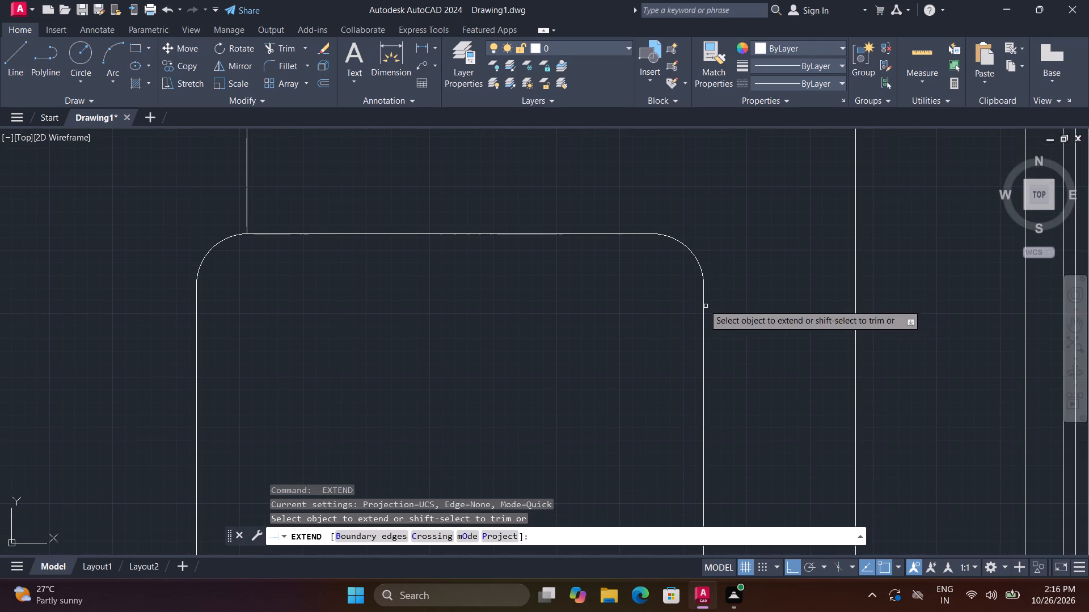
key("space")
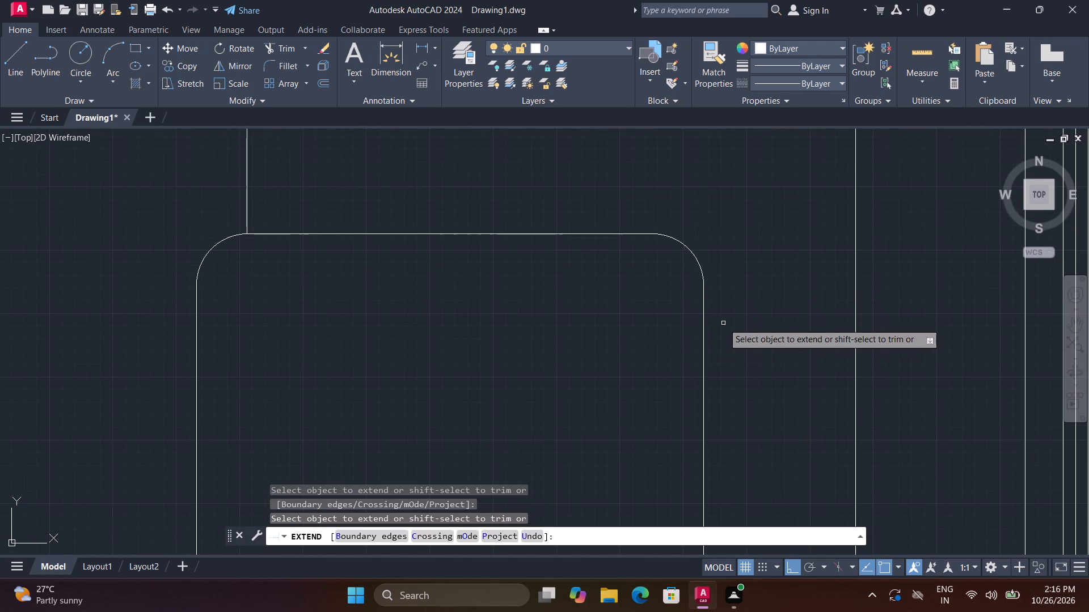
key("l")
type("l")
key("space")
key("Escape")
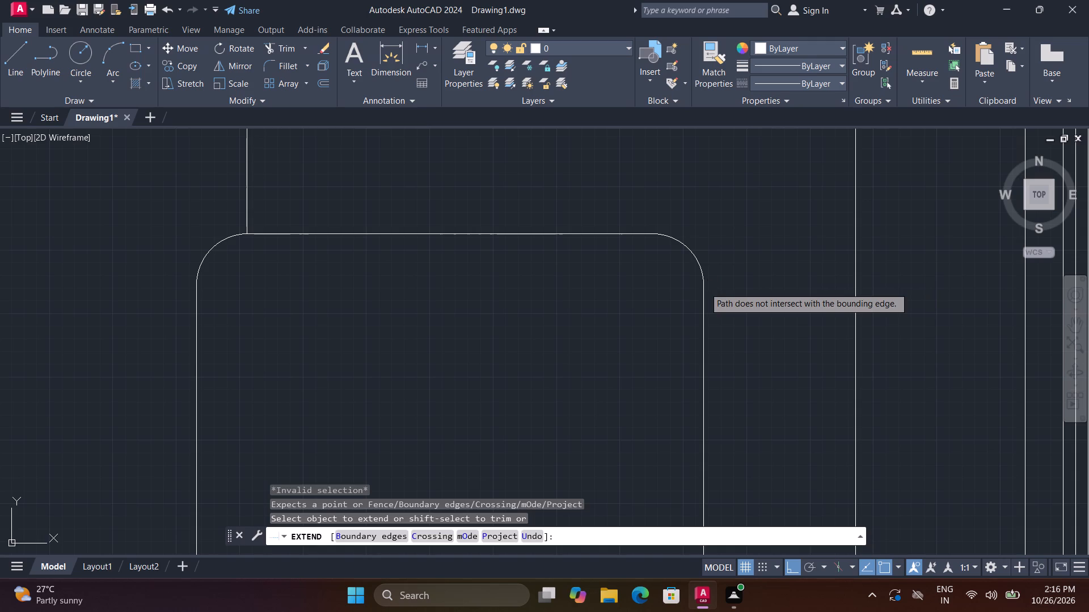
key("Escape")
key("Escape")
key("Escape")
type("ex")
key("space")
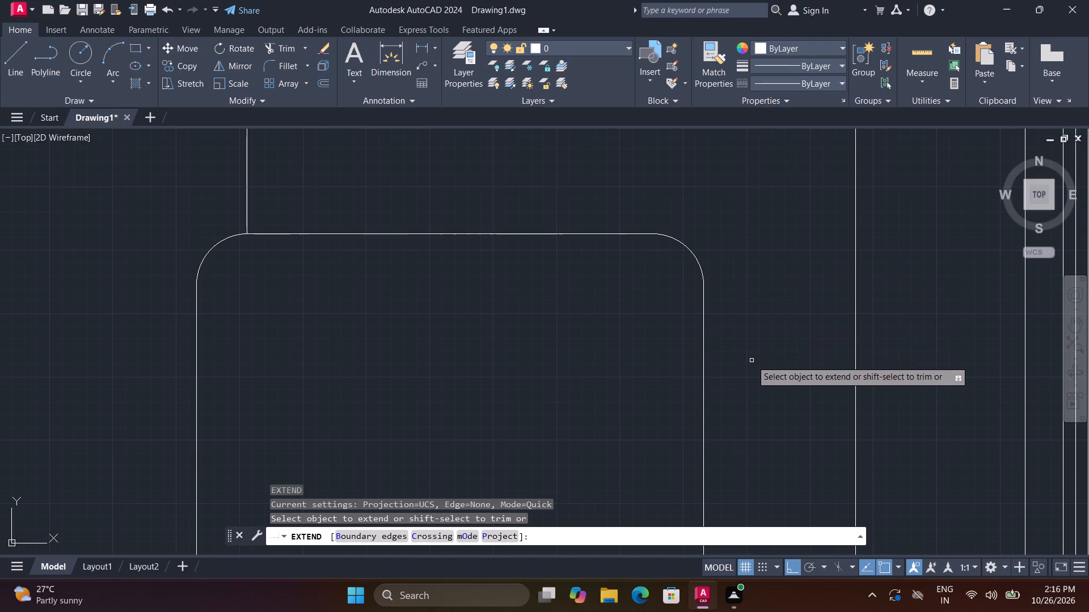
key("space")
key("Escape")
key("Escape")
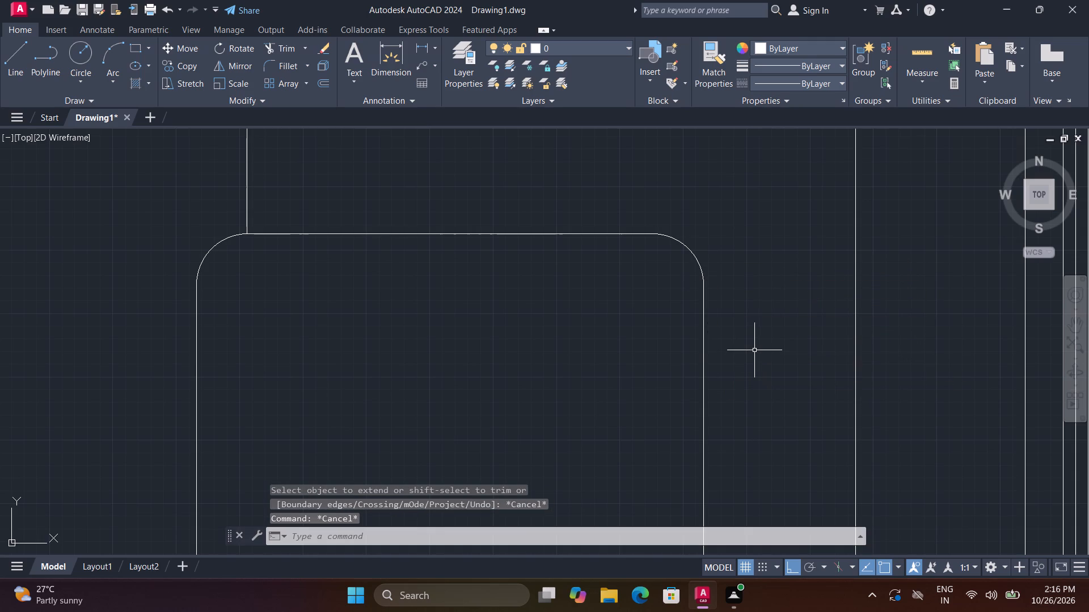
Draw two 2" lines squaring off the filleted outer end corner of the uppermost seat.
type("l")
key("space")
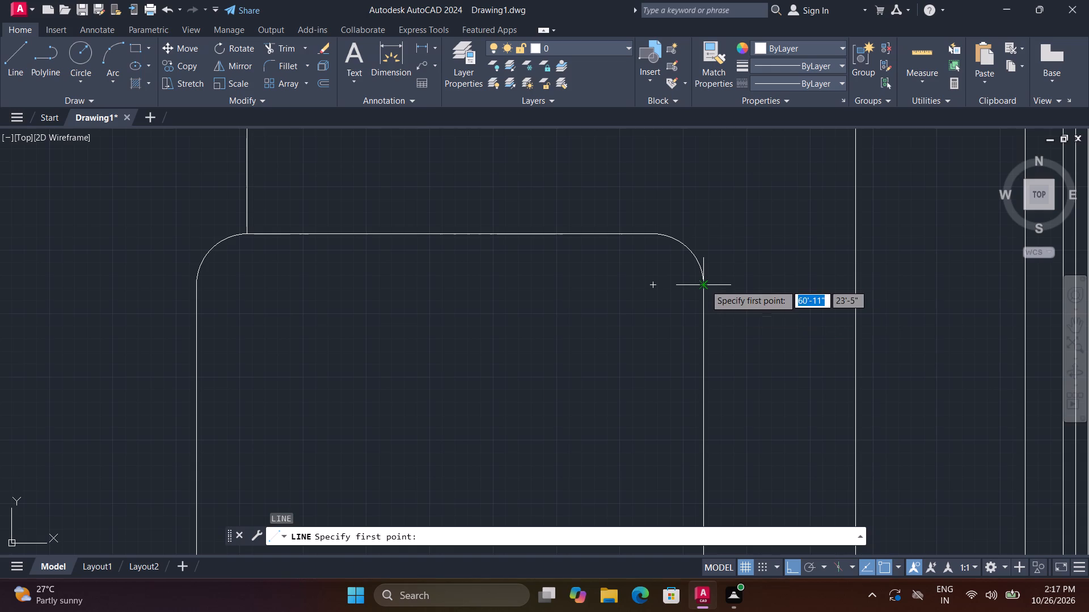
left_click(705, 284)
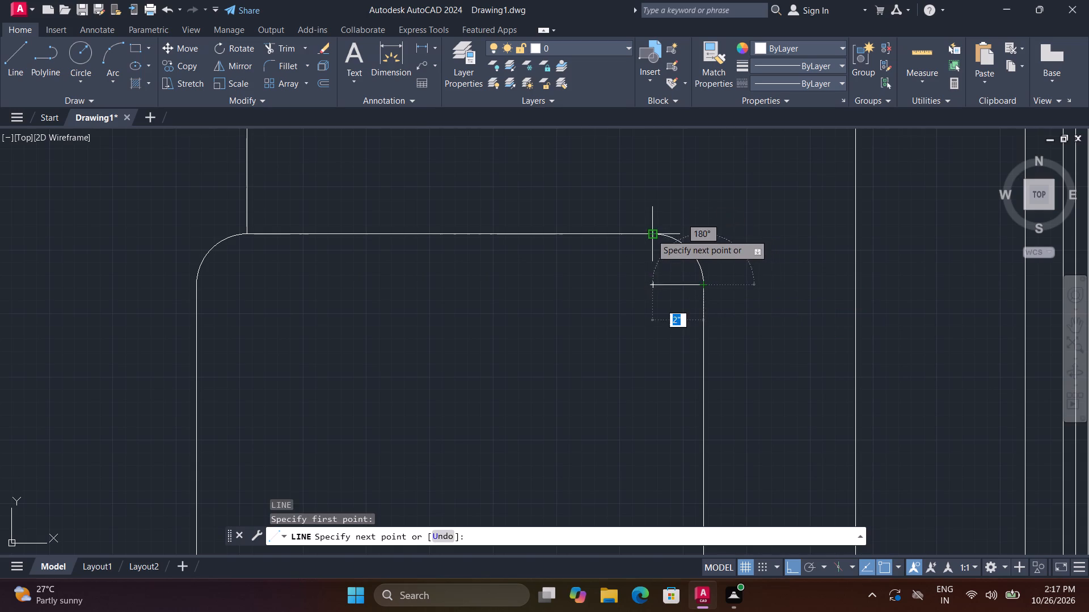
left_click(704, 232)
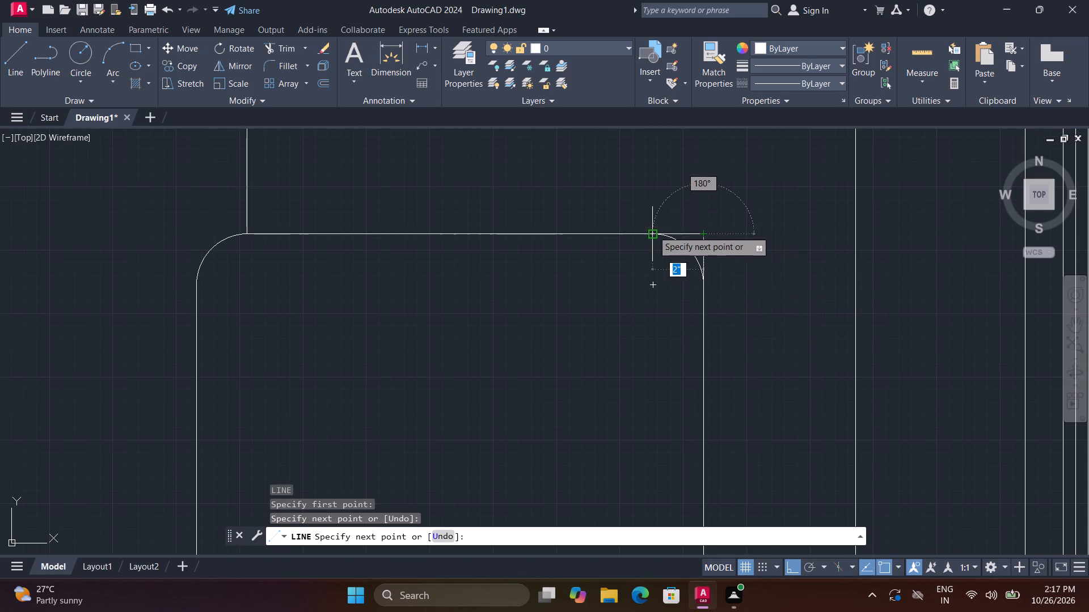
left_click(651, 232)
key("space")
Draw two 2" lines squaring off the back outer corner of the end seat in the lower row.
scroll(678, 269, "down", 3)
middle_click_drag(661, 393, 821, 167)
middle_click(826, 161)
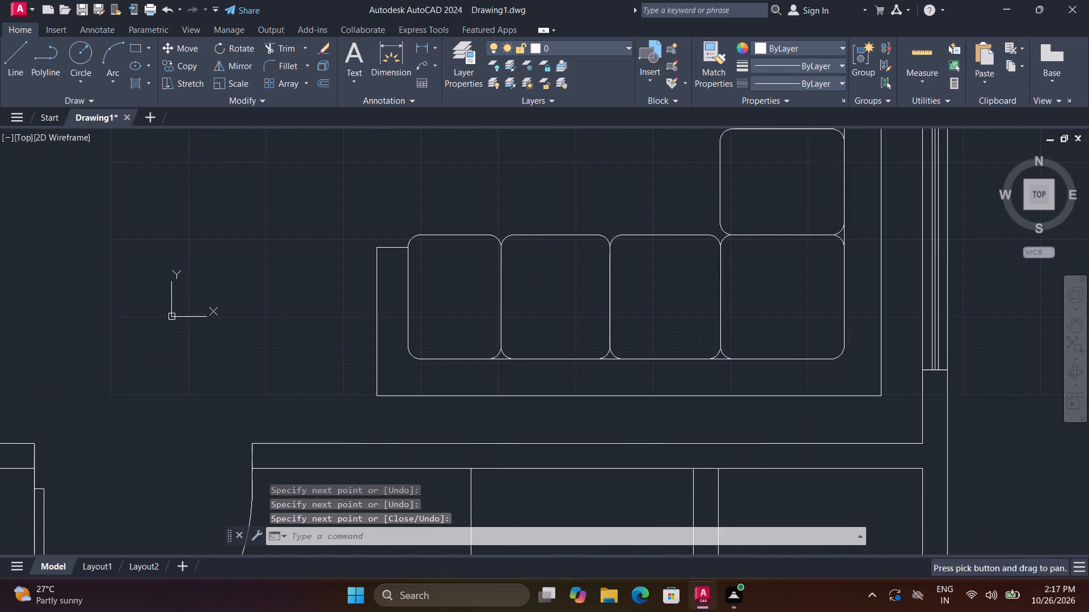
scroll(406, 366, "up", 3)
key("space")
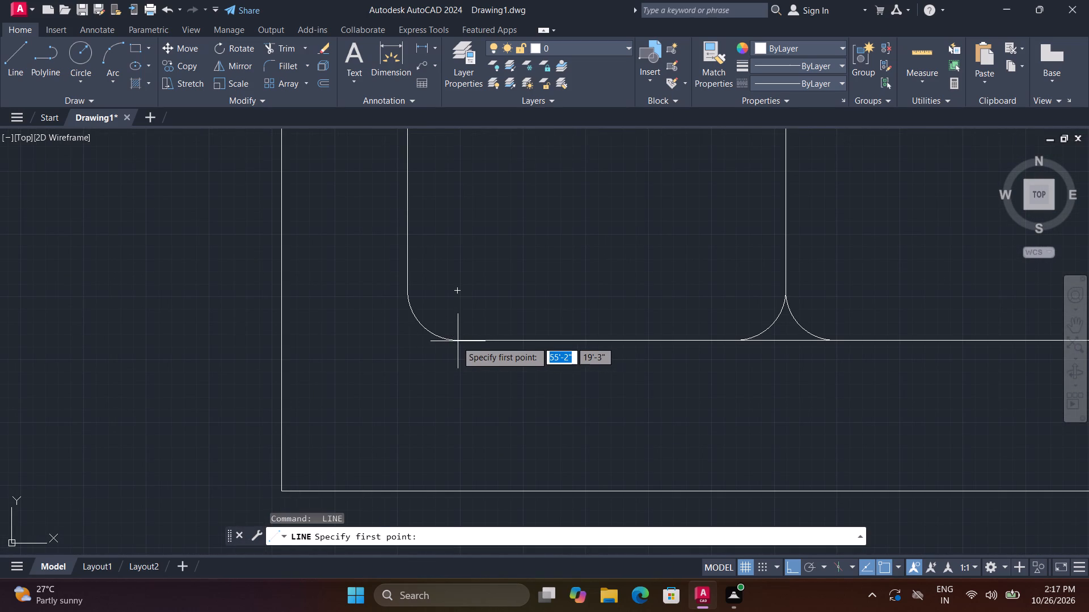
left_click(457, 341)
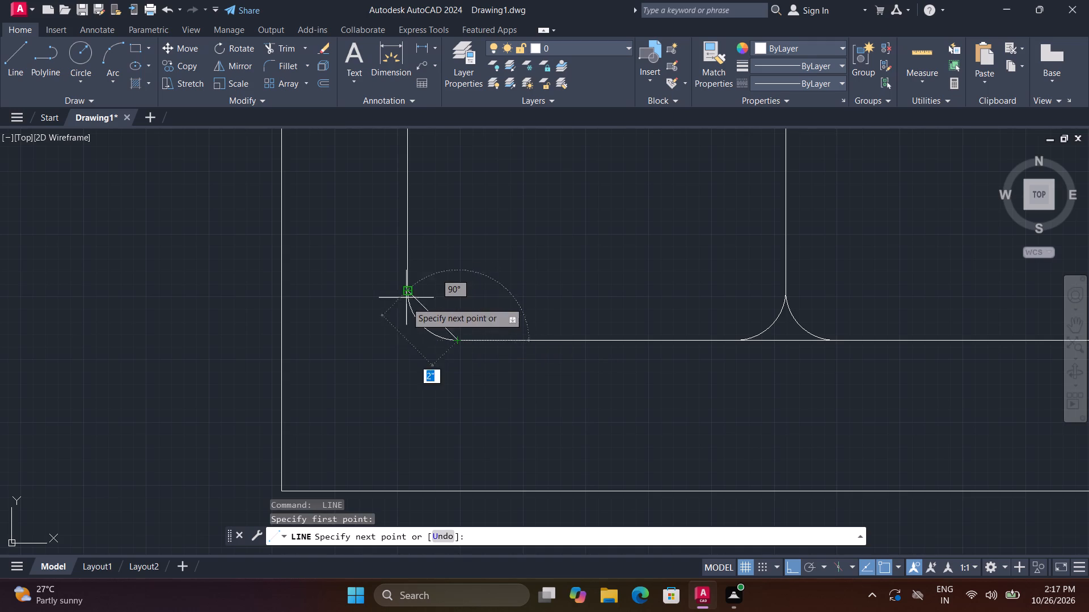
left_click(408, 340)
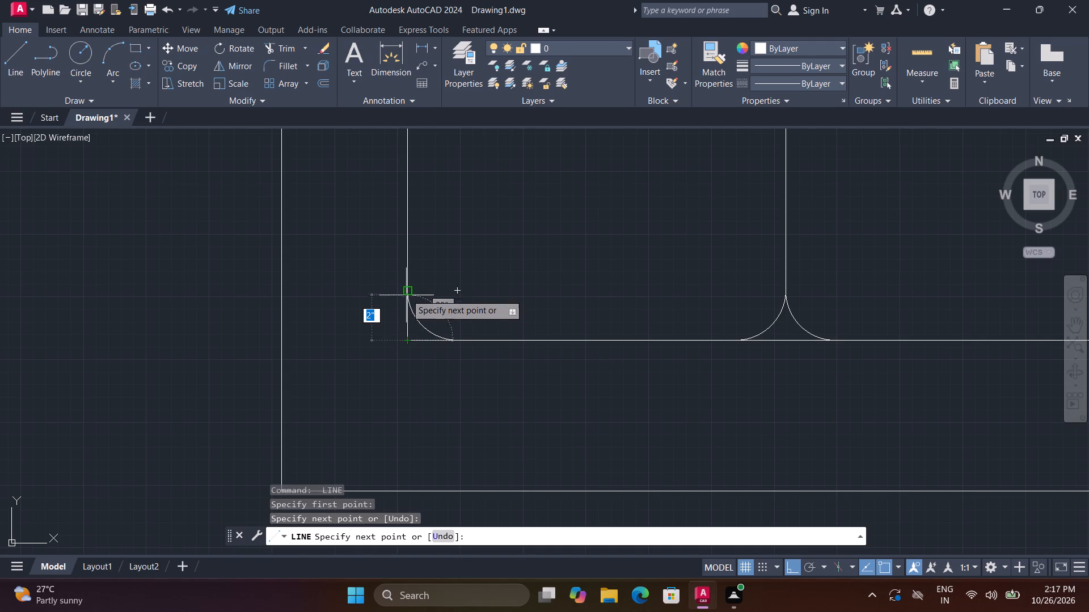
left_click(406, 289)
key("space")
Fillet the front outer corner of the lower row's armrest with a 1" radius.
scroll(421, 303, "down", 2)
scroll(483, 343, "down", 2)
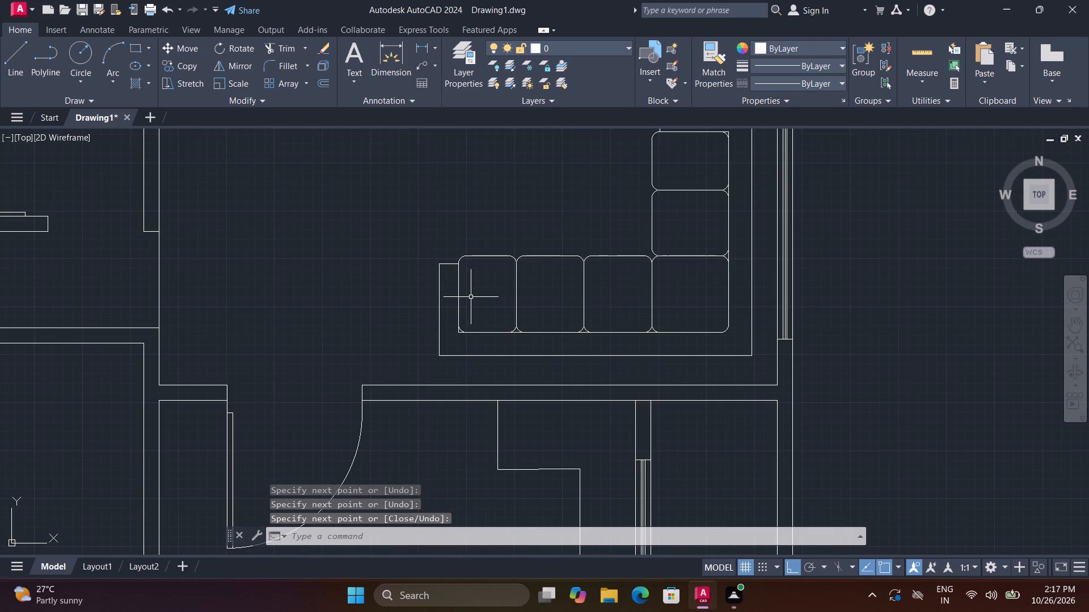
scroll(489, 297, "down", 1)
middle_click_drag(489, 297, 501, 347)
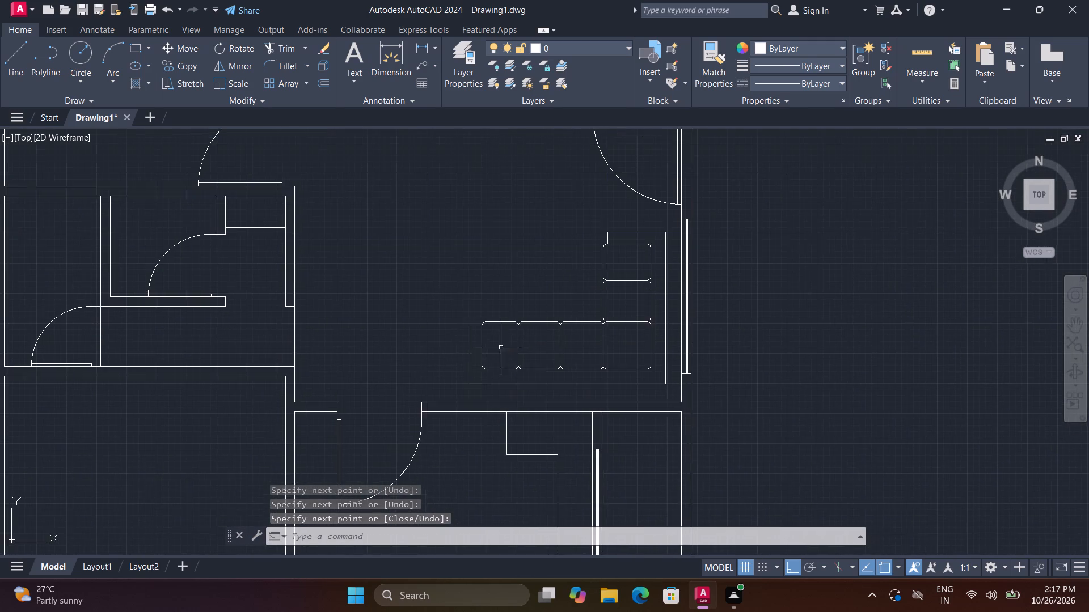
scroll(466, 346, "up", 1)
type("f")
key("space")
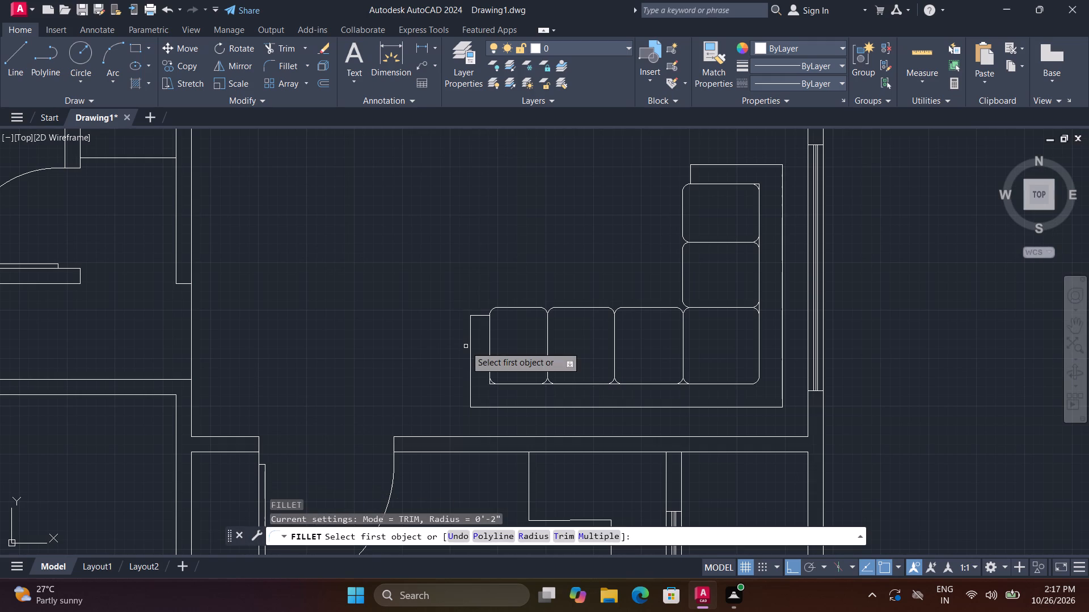
type("r 1")
key("space")
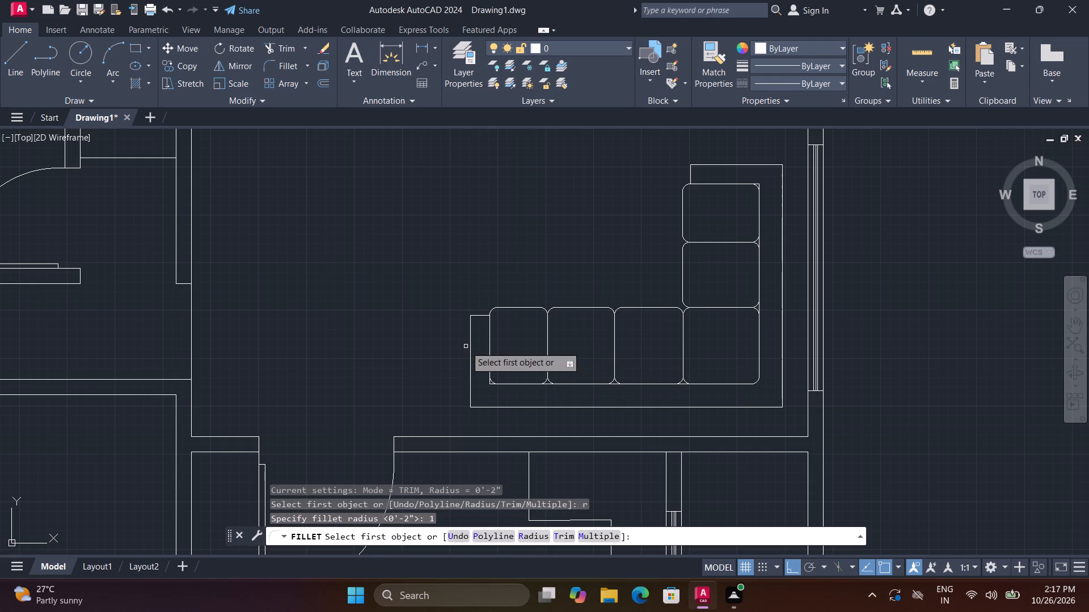
scroll(466, 340, "up", 3)
left_click(475, 249)
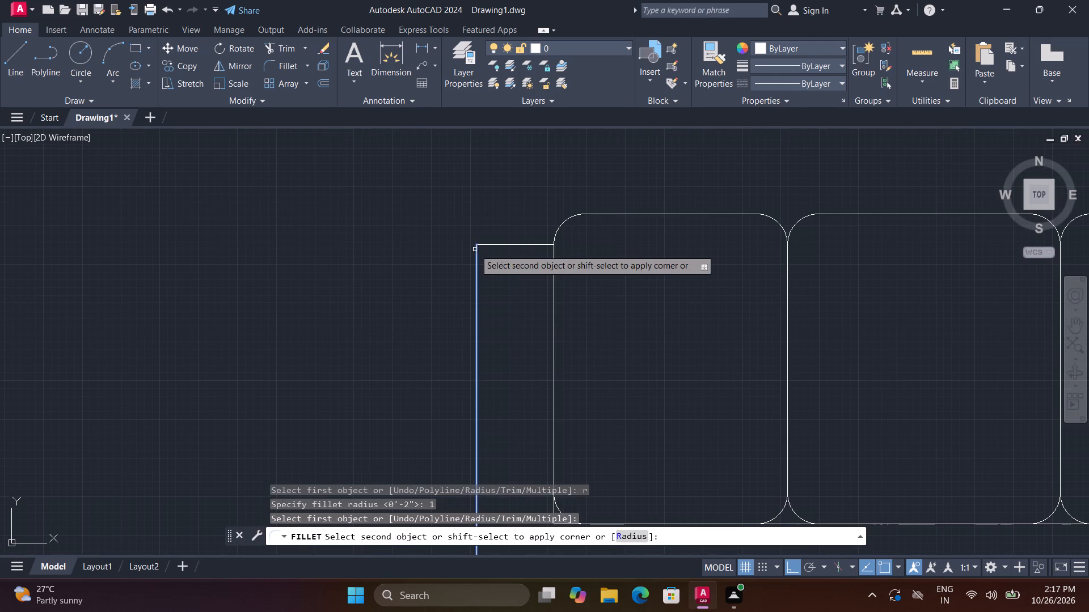
left_click(488, 246)
Fillet the front corner of the armrest above the uppermost seat with the 1" radius.
scroll(495, 260, "down", 2)
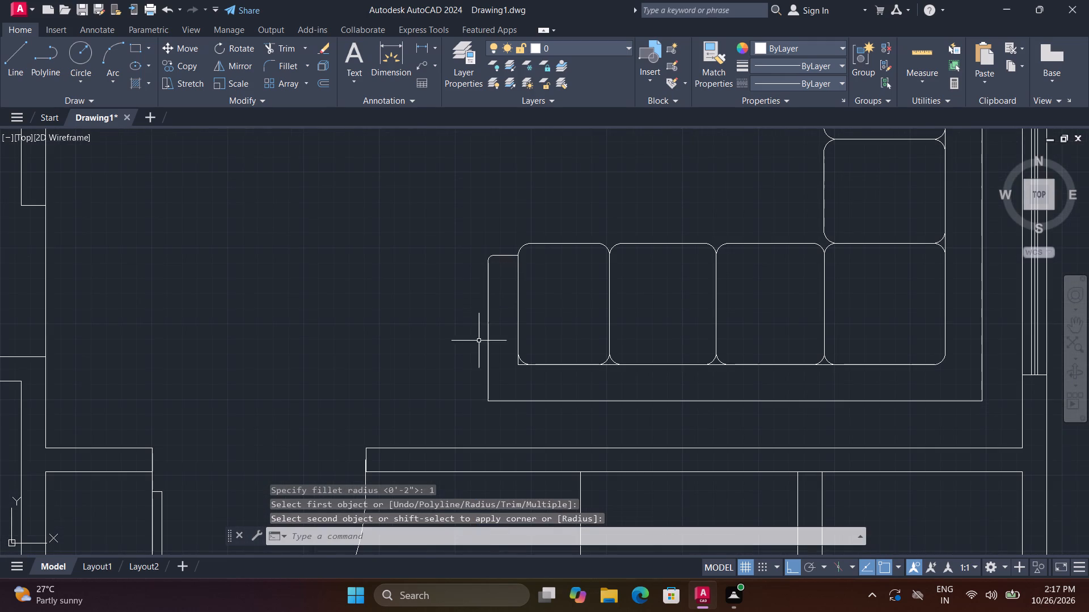
scroll(886, 293, "down", 1)
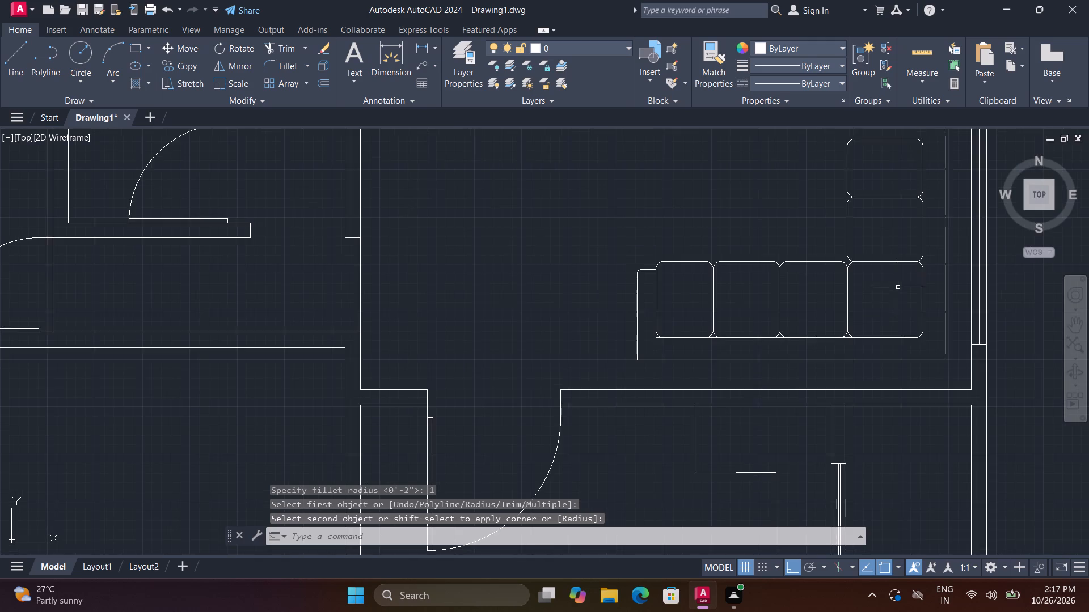
scroll(921, 254, "down", 1)
middle_click_drag(915, 260, 766, 443)
scroll(770, 360, "up", 4)
key("space")
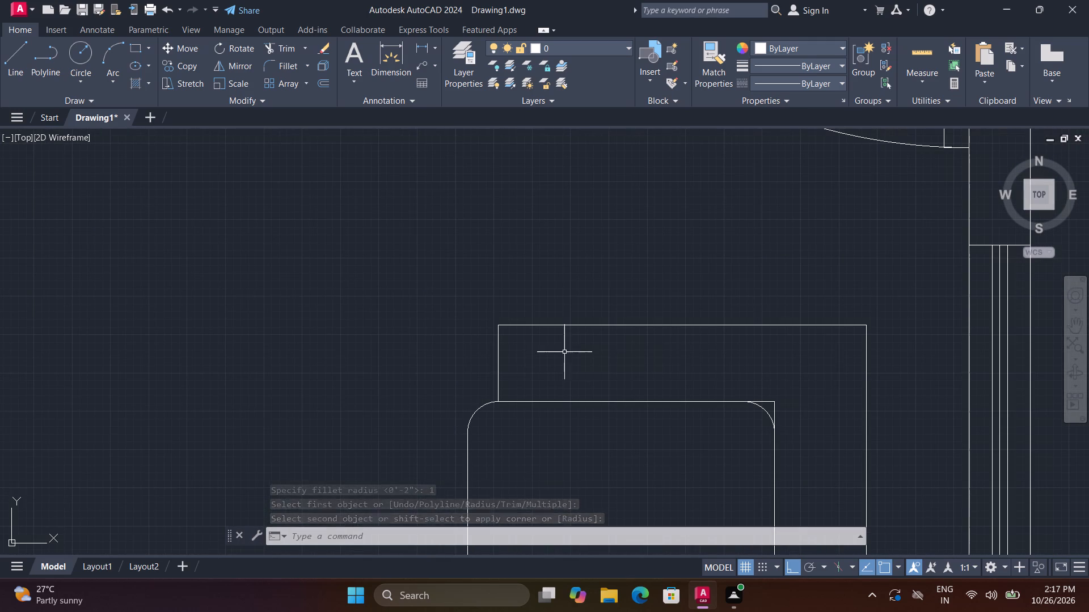
left_click(498, 350)
left_click(513, 324)
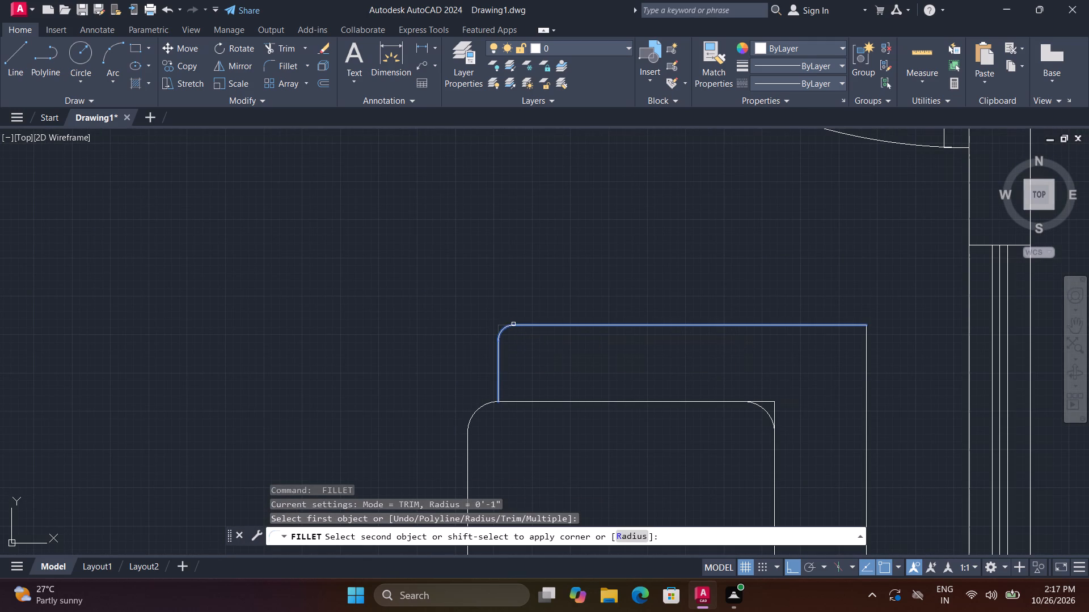
Draw two 2" lines squaring off the back outer corner of the sofa's corner seat.
scroll(528, 342, "down", 4)
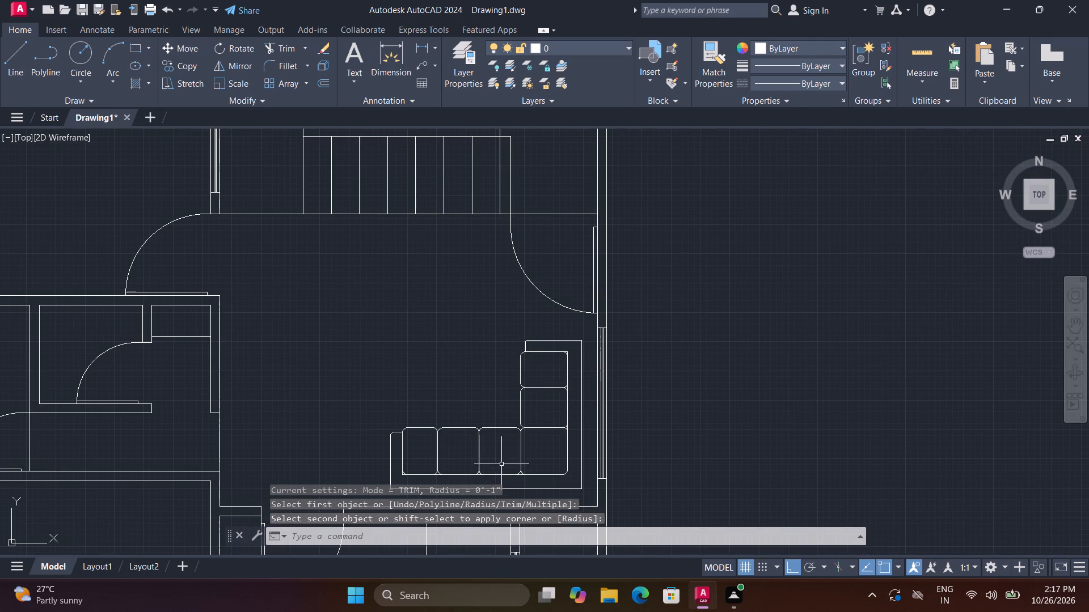
middle_click_drag(530, 430, 602, 350)
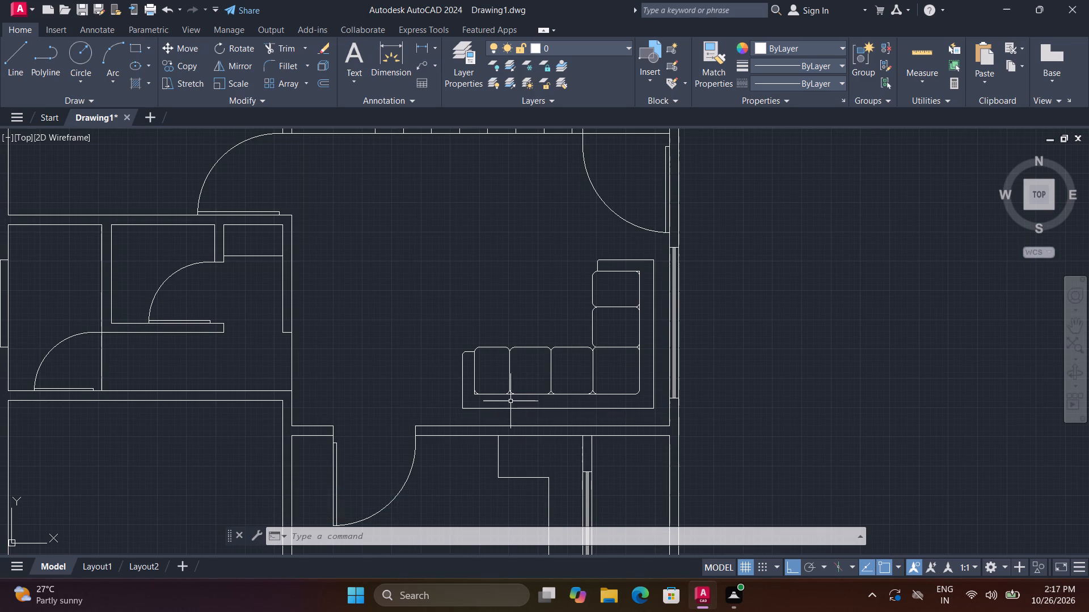
key("space")
key("space")
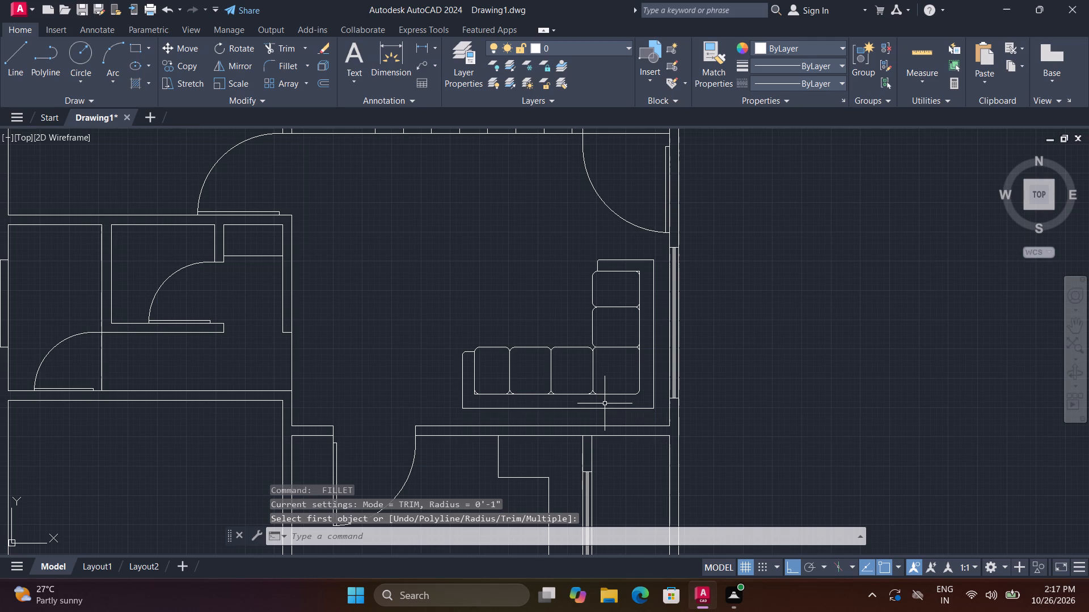
type("l")
key("space")
scroll(634, 392, "up", 5)
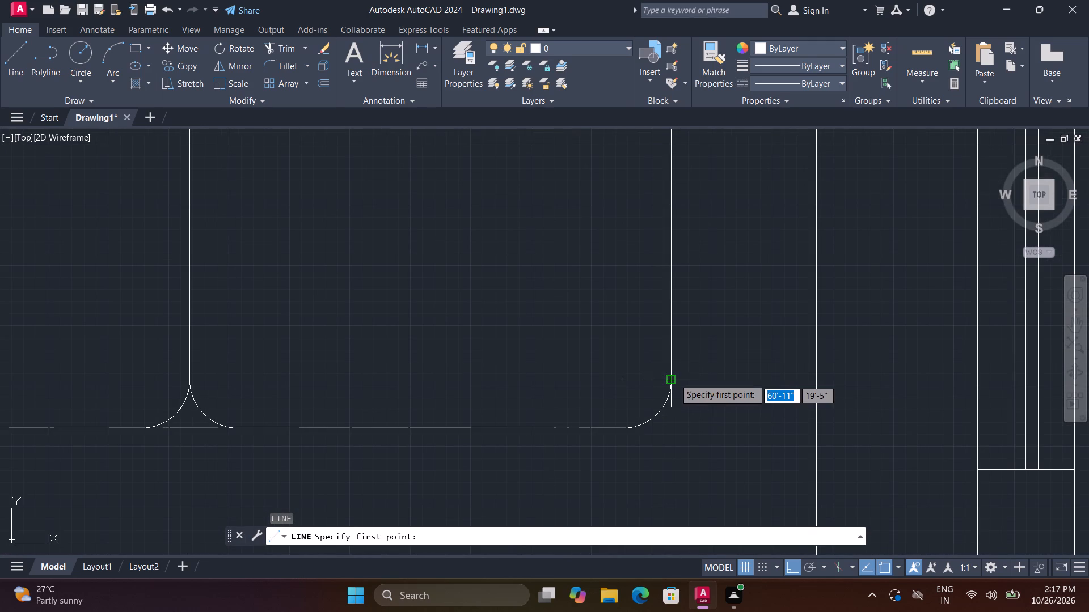
left_click(674, 378)
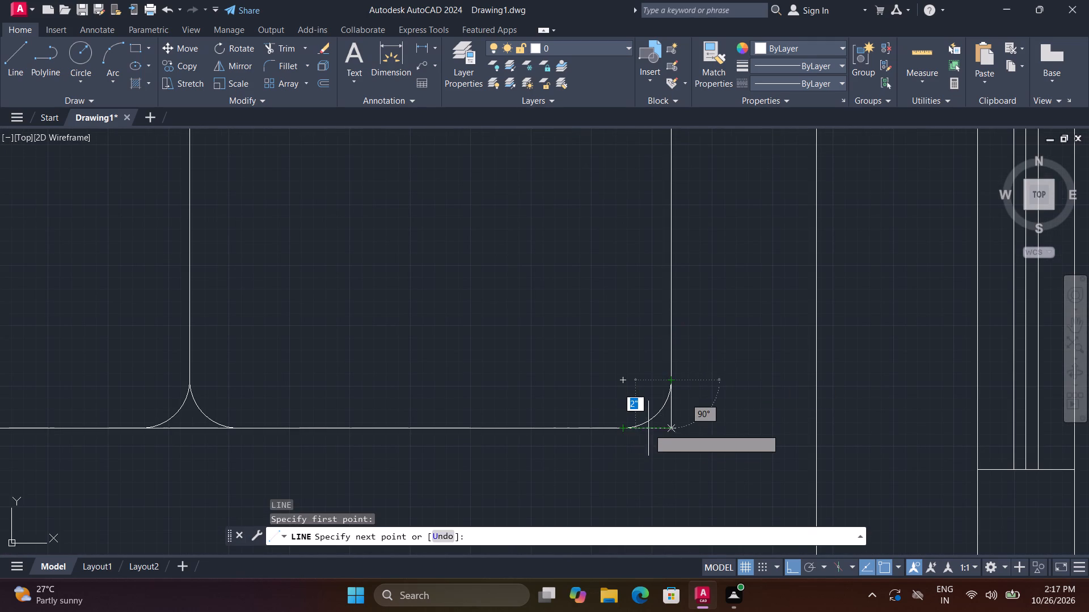
left_click(673, 429)
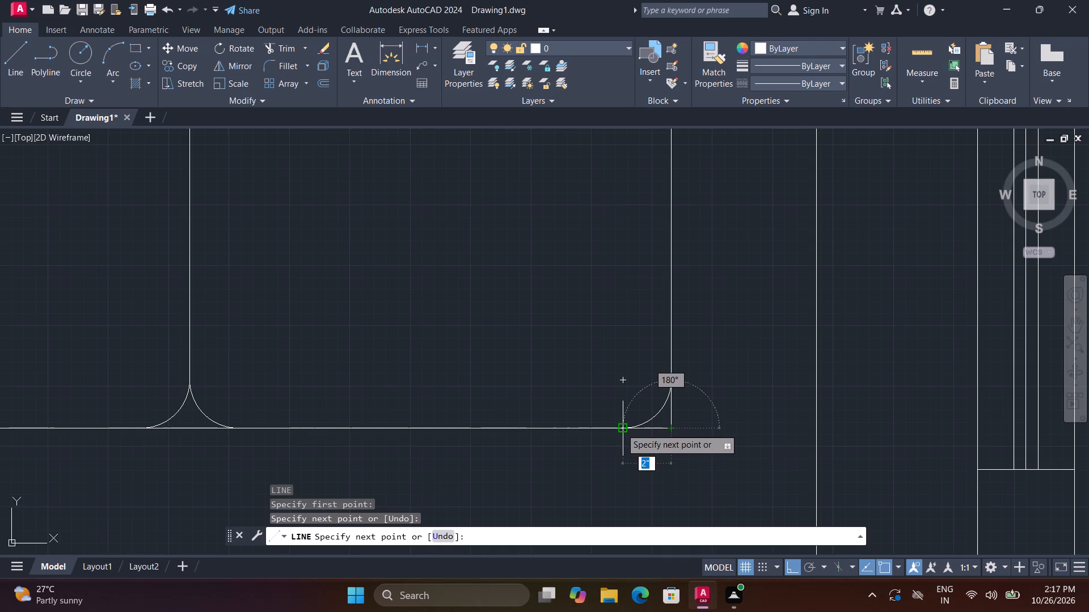
left_click(621, 428)
key("space")
Scale the whole L-shaped sofa up slightly about the outer back corner of its frame.
scroll(621, 431, "down", 4)
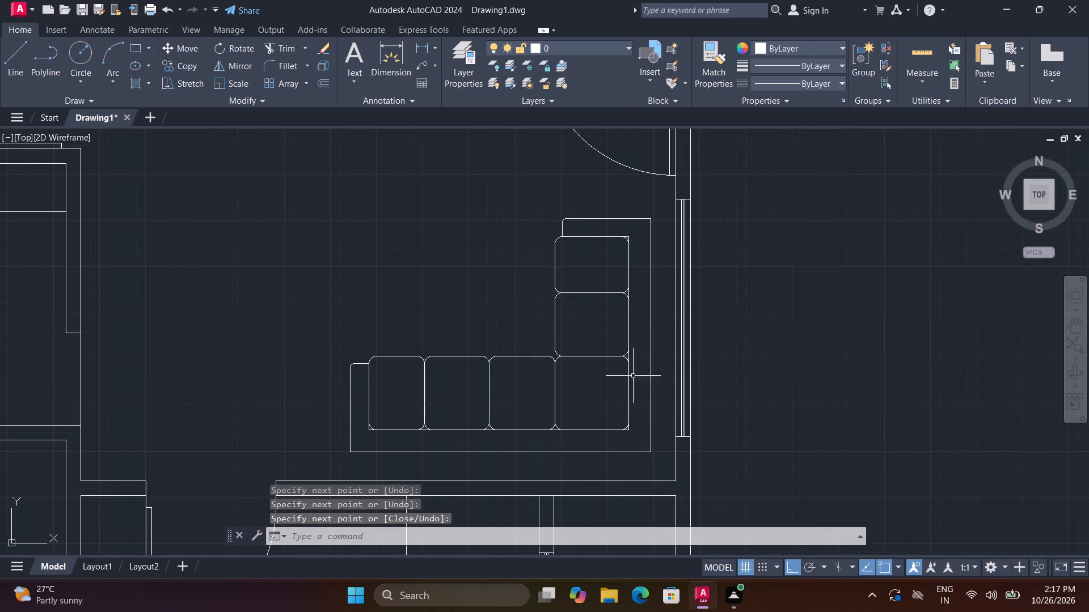
scroll(449, 286, "down", 2)
left_click(378, 240)
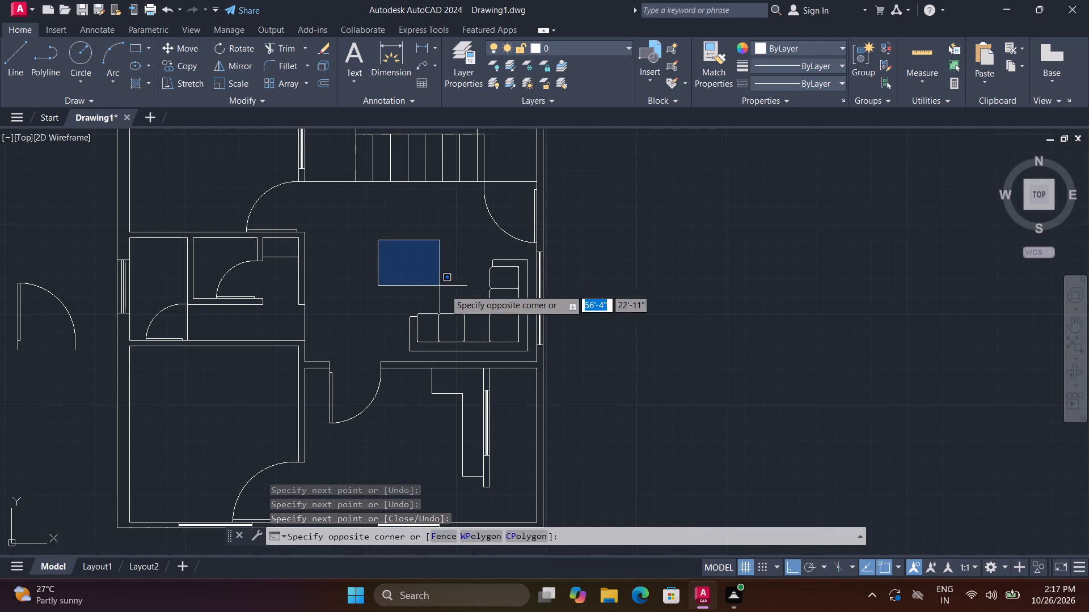
left_click(530, 359)
scroll(530, 355, "up", 2)
type("sc")
key("space")
left_click(518, 350)
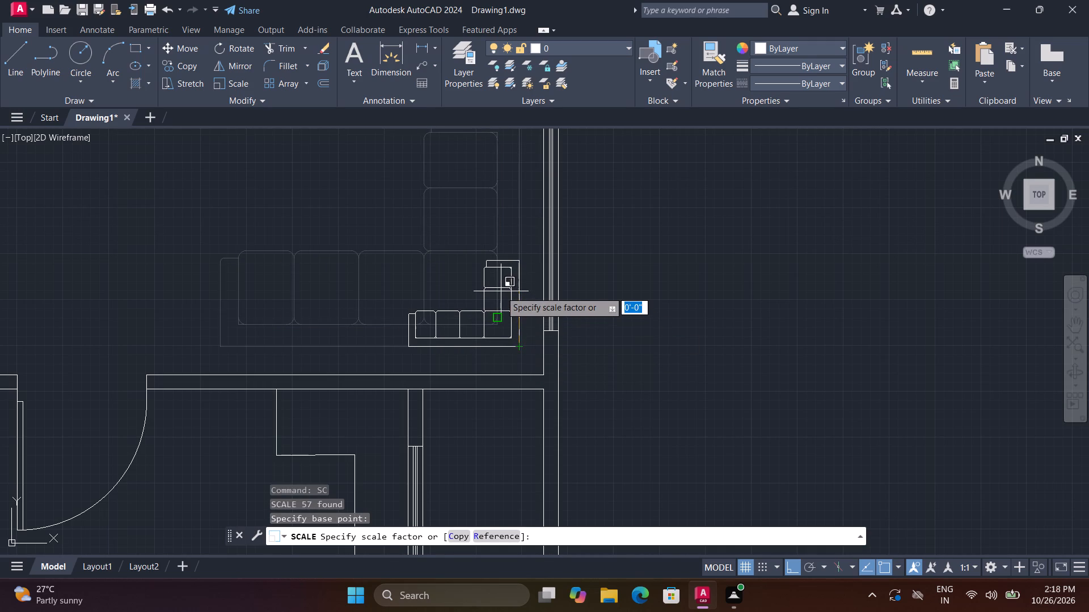
scroll(493, 263, "down", 2)
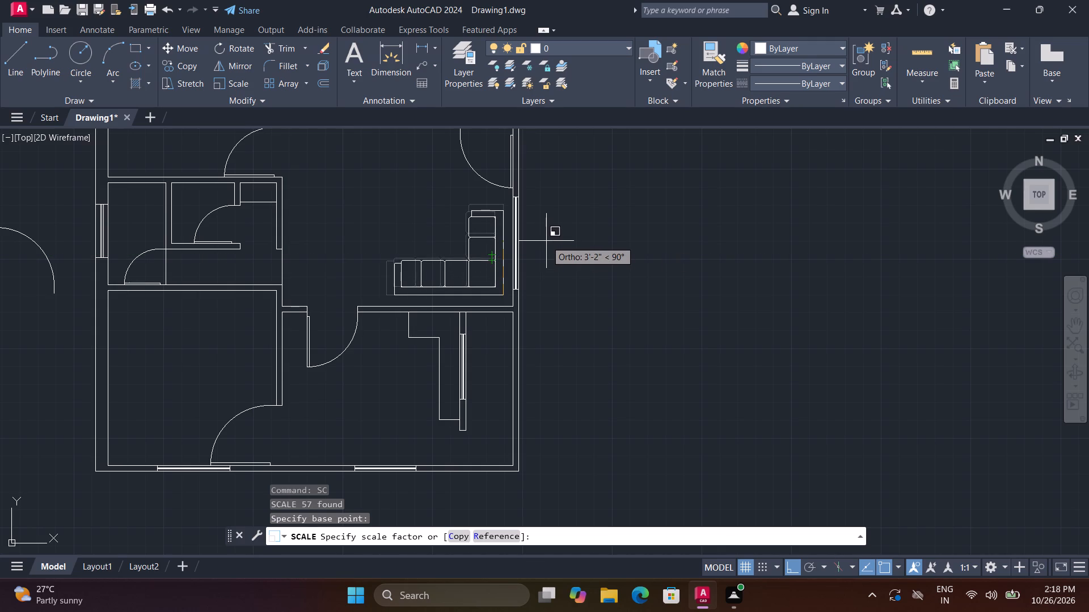
left_click(547, 236)
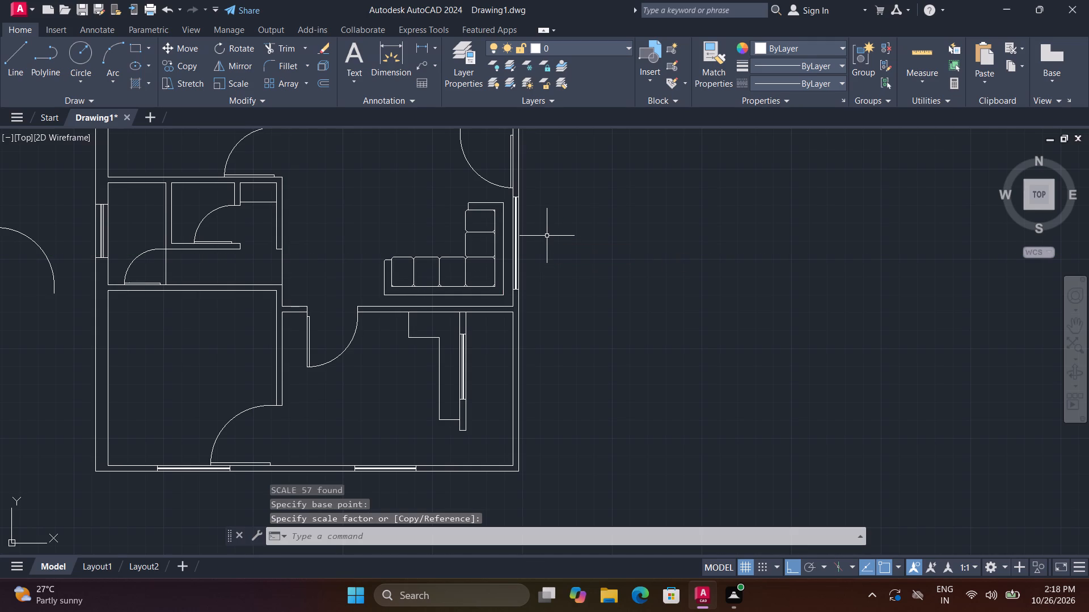
Move the whole sofa by its outer back corner into the room's inner wall corner beside the window.
left_click(363, 190)
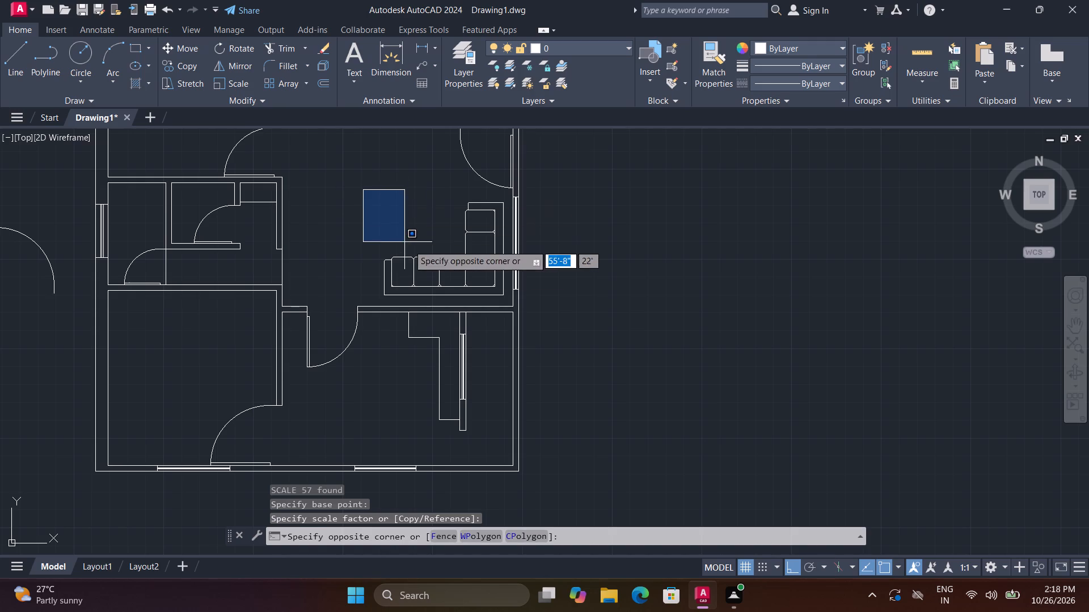
left_click(509, 299)
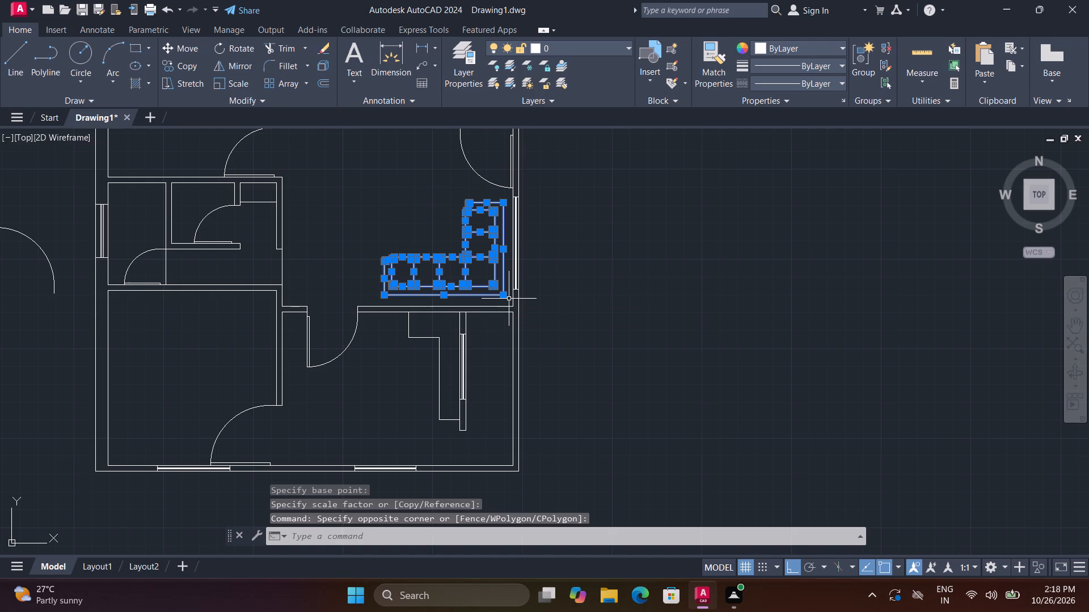
key("m")
key("space")
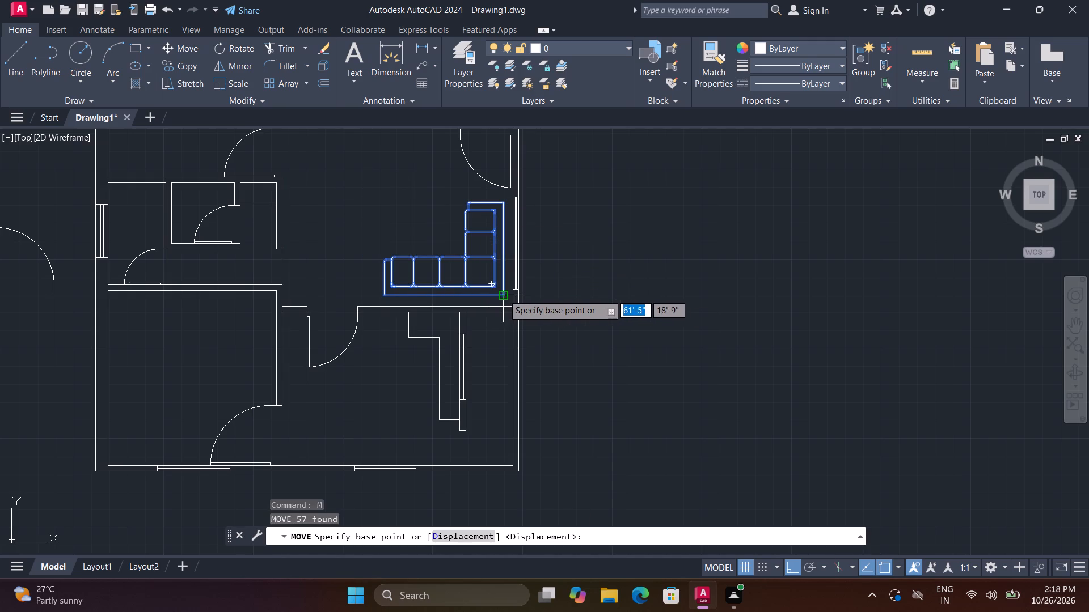
left_click(503, 294)
left_click(512, 303)
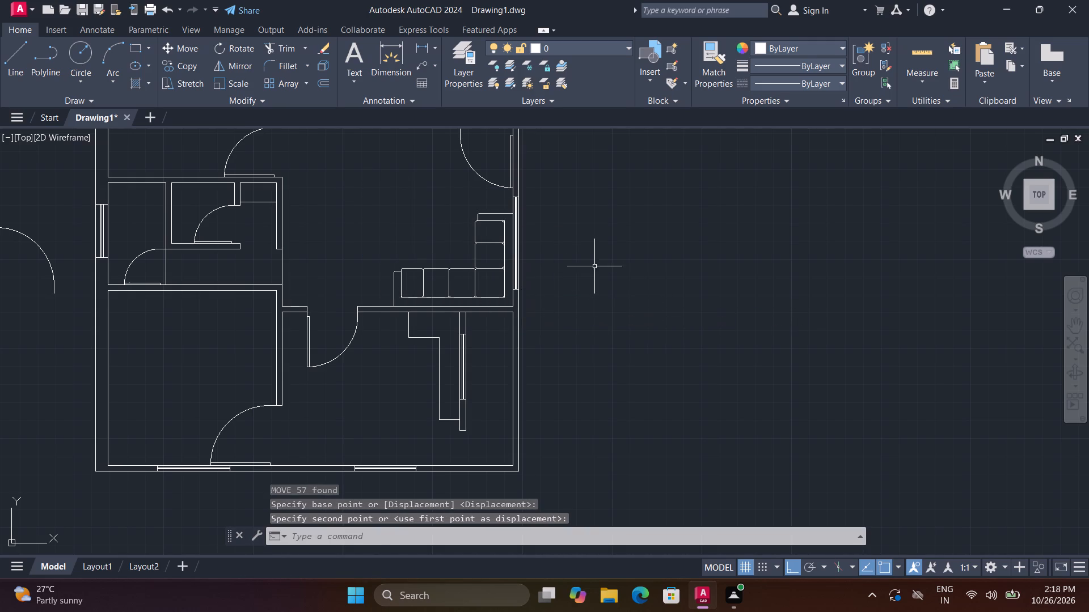
Erase the stray door lying outside the floor plan beside the exterior wall.
scroll(594, 263, "down", 1)
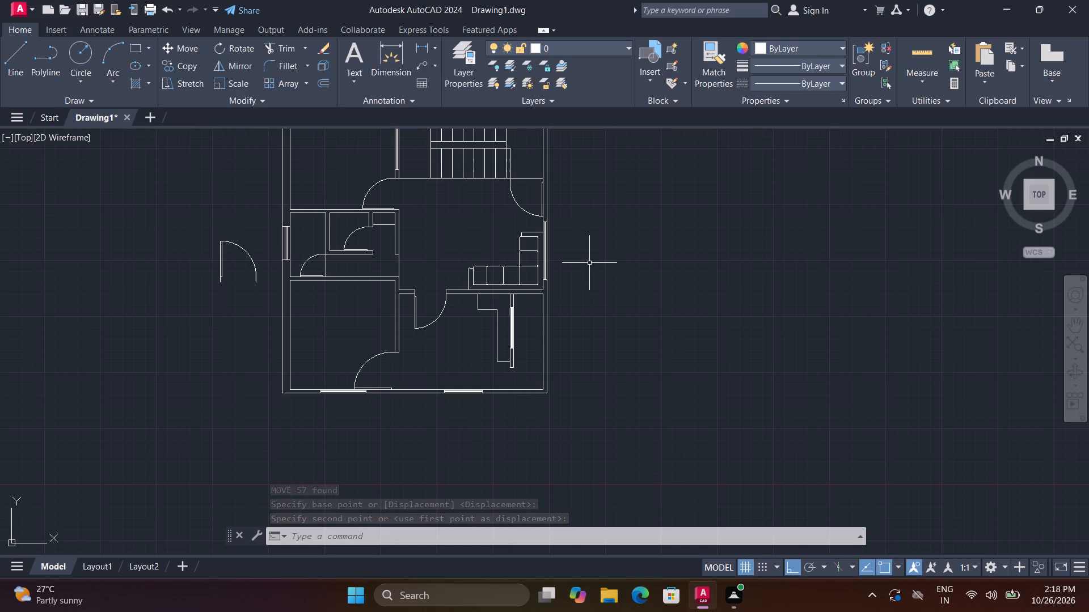
left_click(220, 258)
key("Delete")
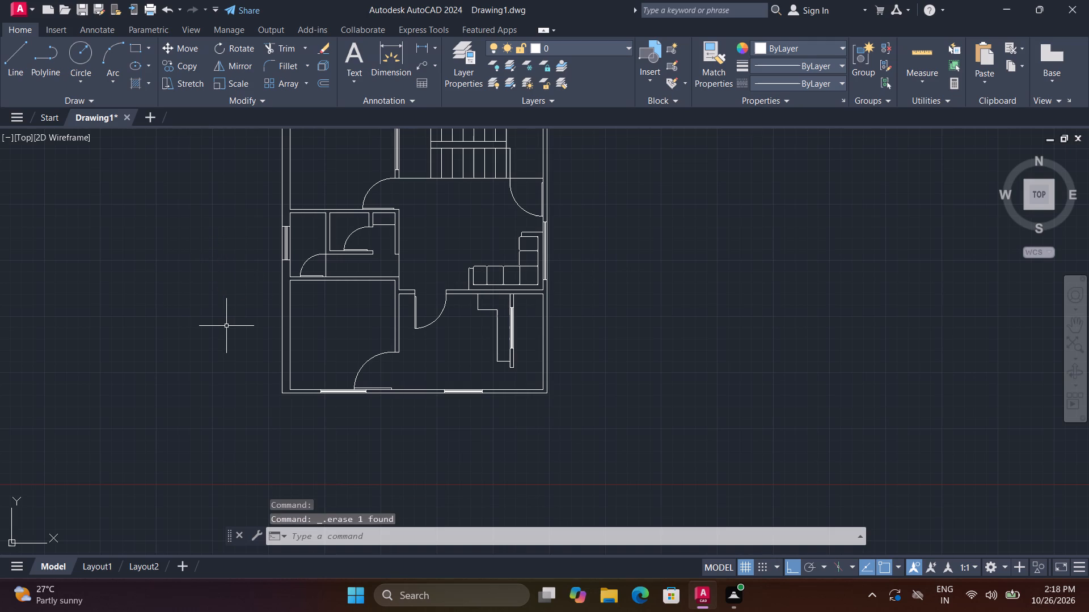
Insert the Bed - Queen and Hutch - 19 x 72 in. blocks from Home - Space Planner.dwg in the empty area beside the floor plan.
key("ctrl+2")
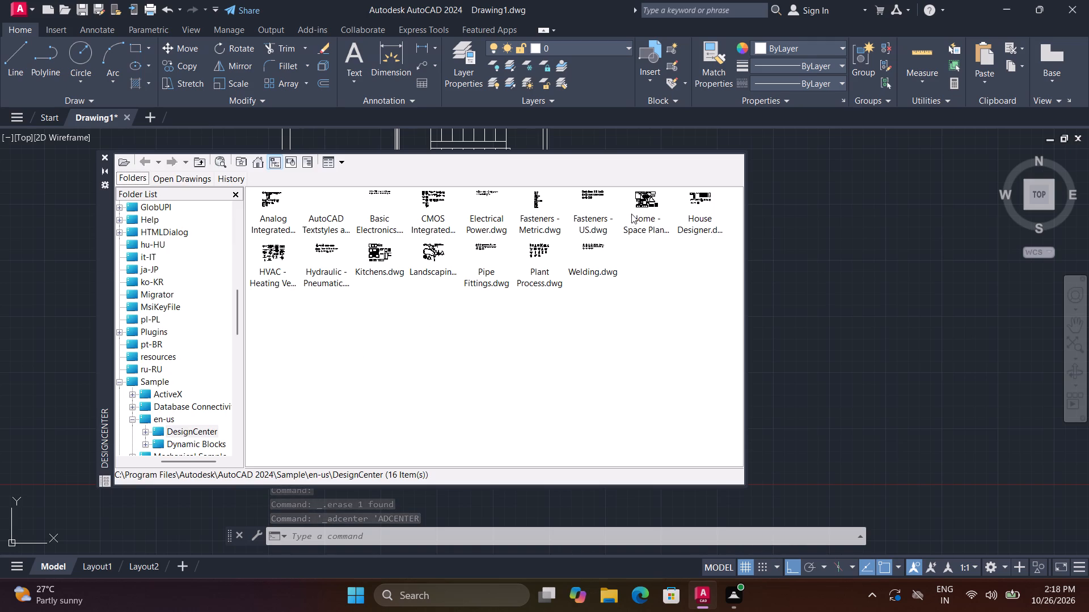
double_click(641, 207)
double_click(271, 198)
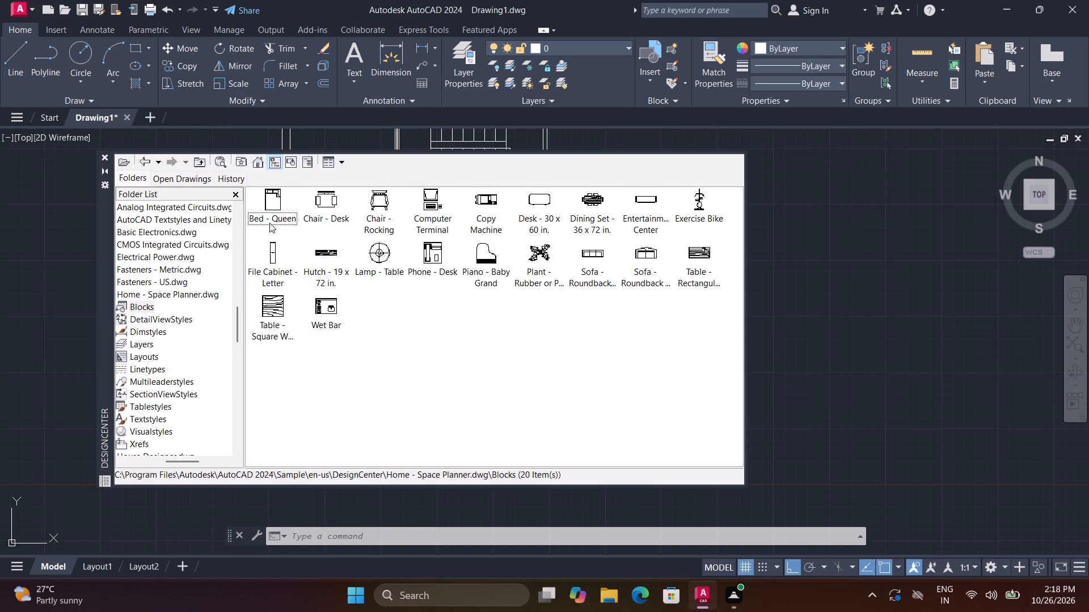
left_click(273, 205)
left_click_drag(275, 202, 787, 240)
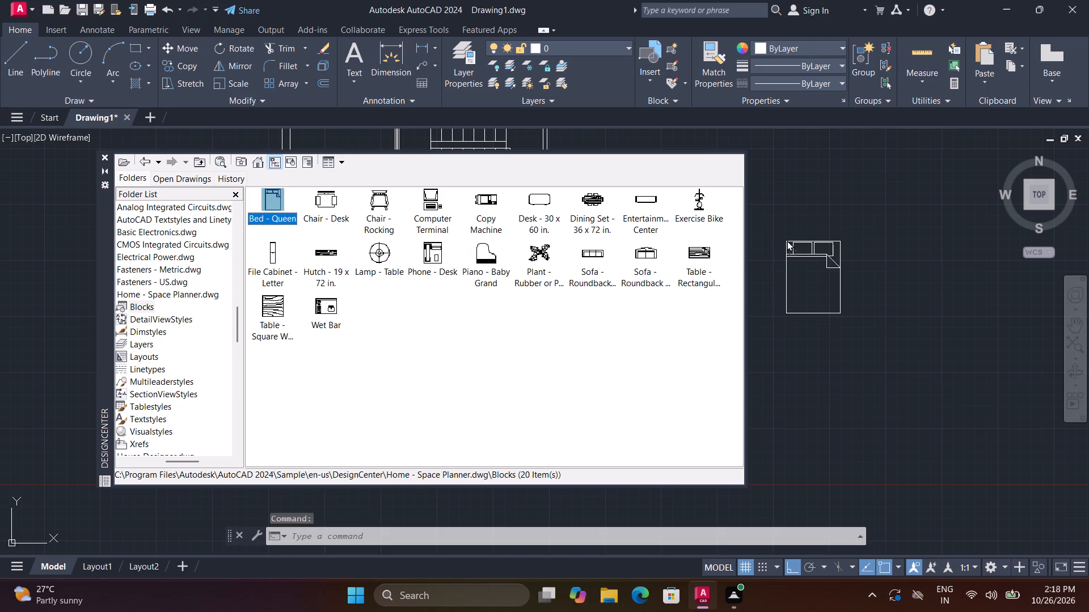
left_click_drag(787, 240, 787, 239)
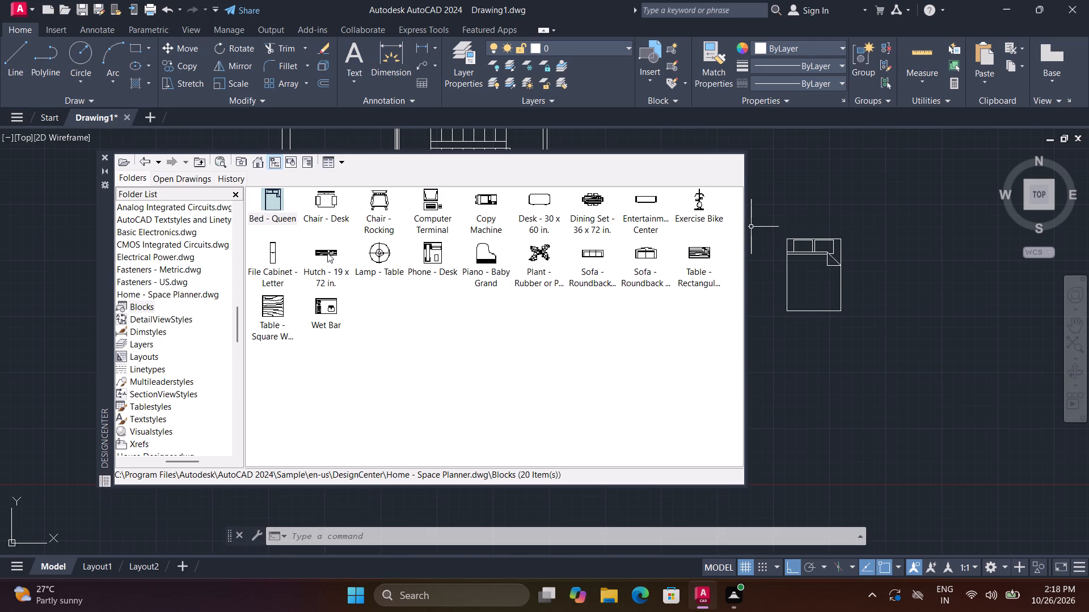
left_click_drag(320, 255, 785, 210)
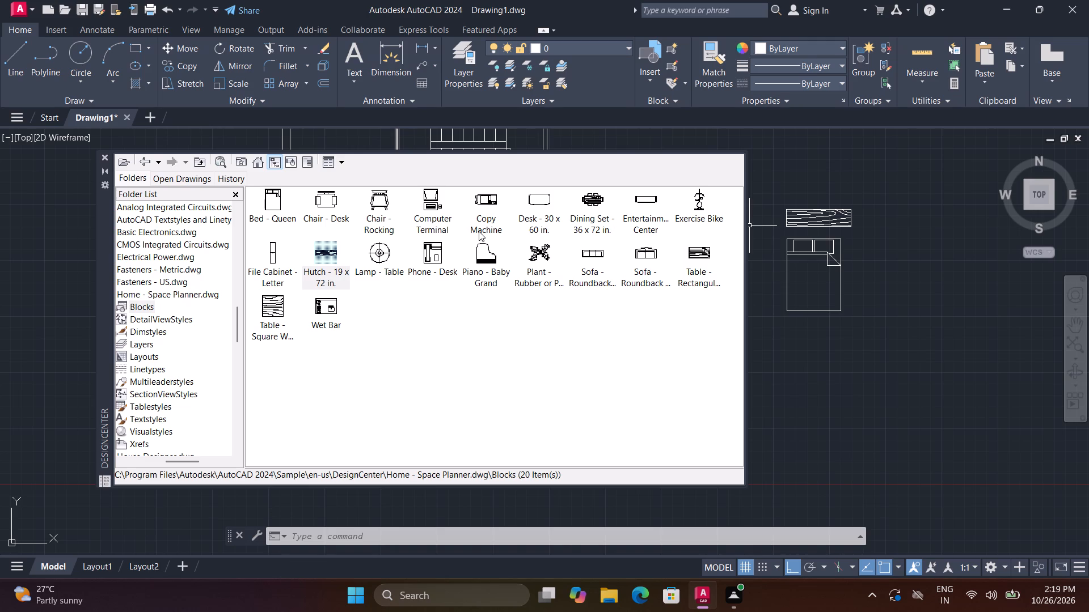
Insert the 18 x 36 in Wall Cabinet and Sink-single - 30 in top blocks from Kitchens.dwg below the bed.
left_click(151, 164)
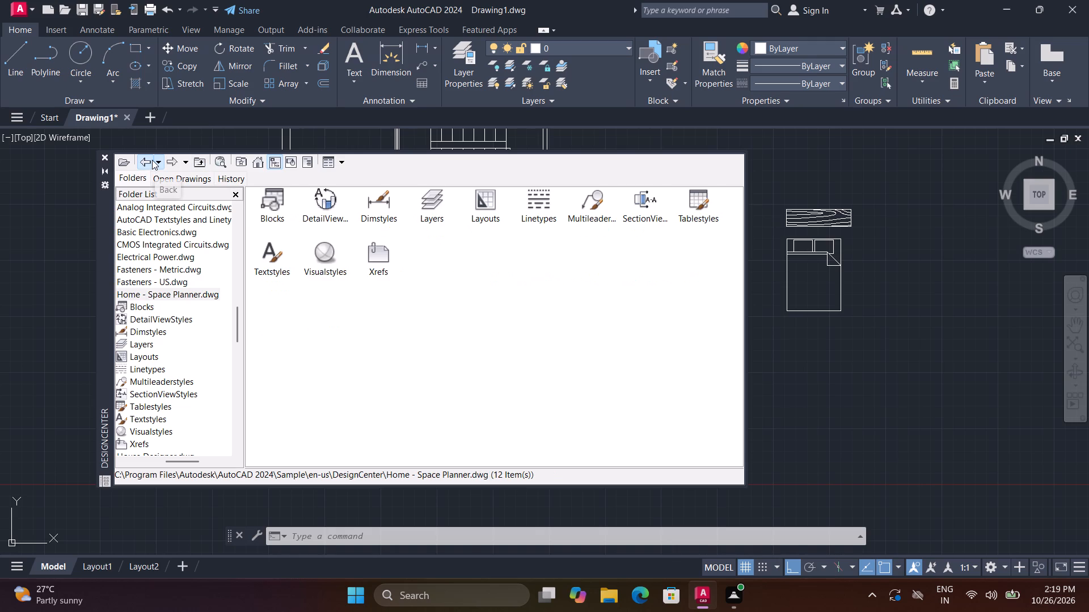
left_click(152, 160)
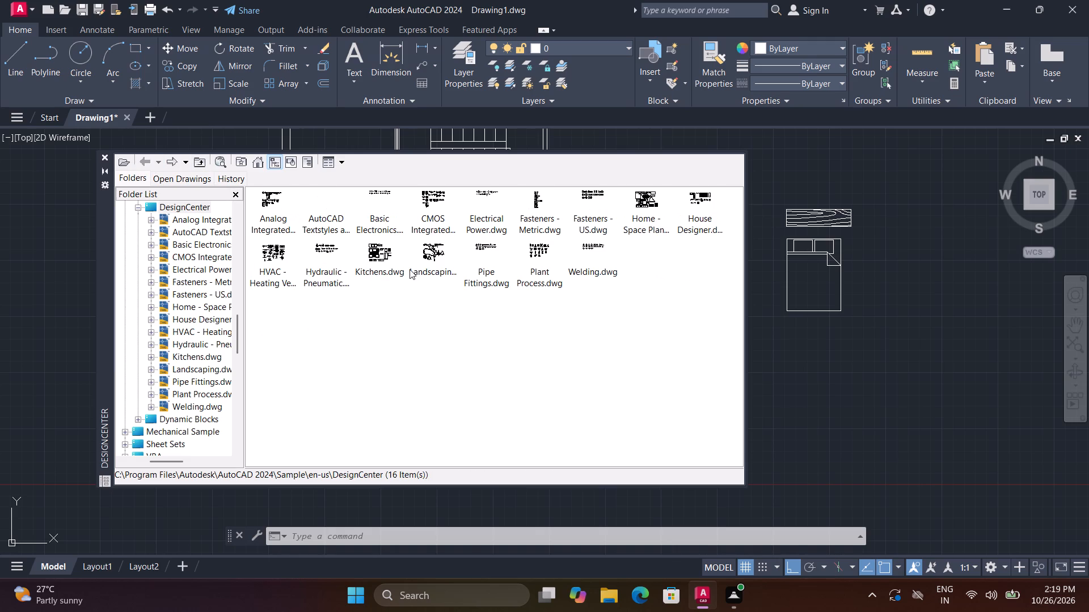
double_click(385, 252)
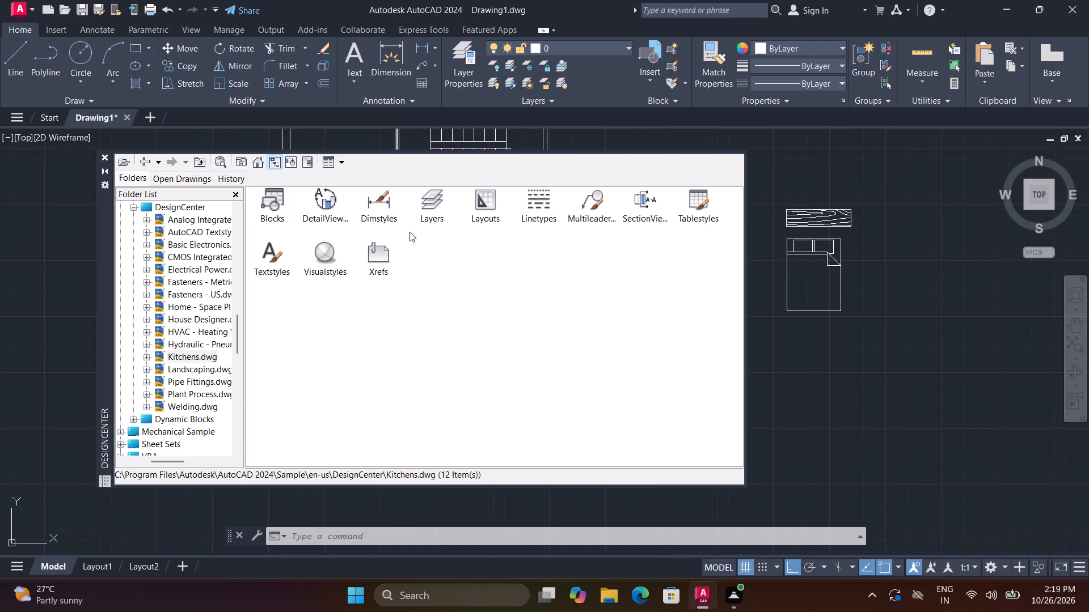
double_click(274, 195)
double_click(277, 199)
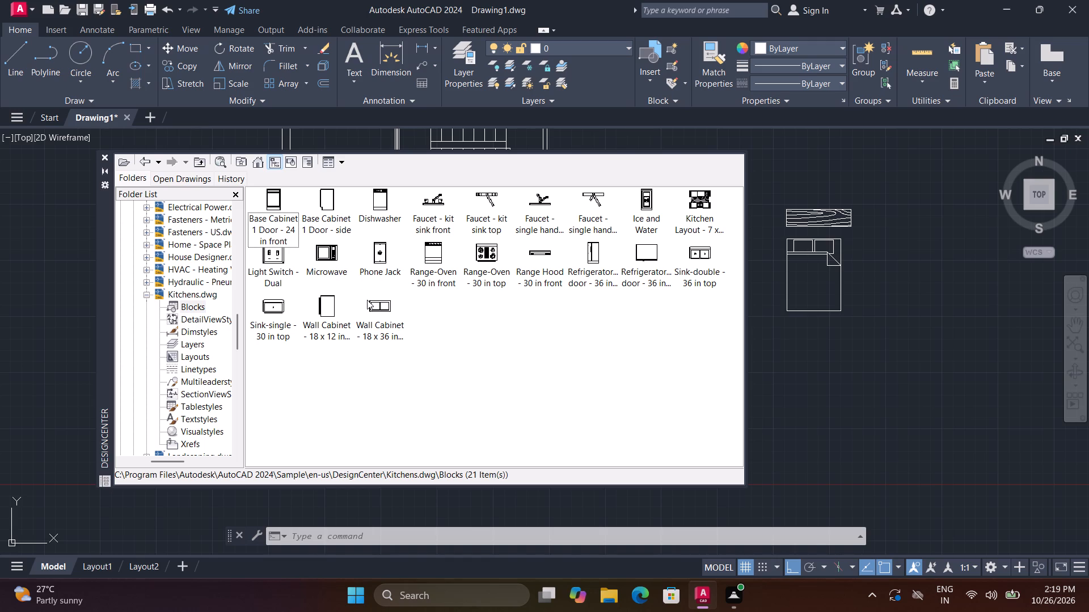
left_click_drag(370, 304, 782, 354)
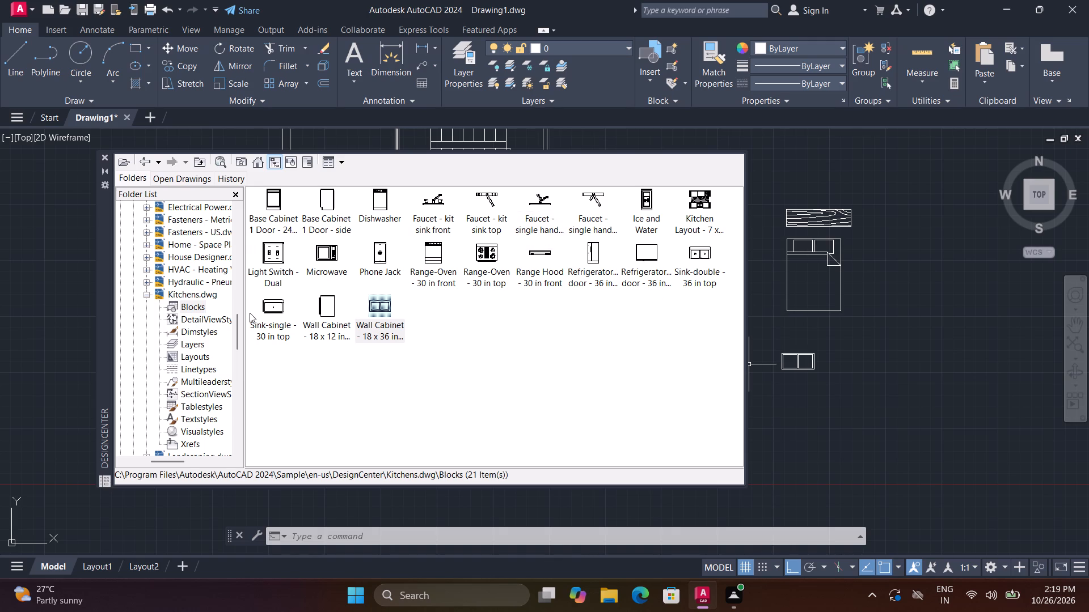
left_click_drag(270, 306, 858, 338)
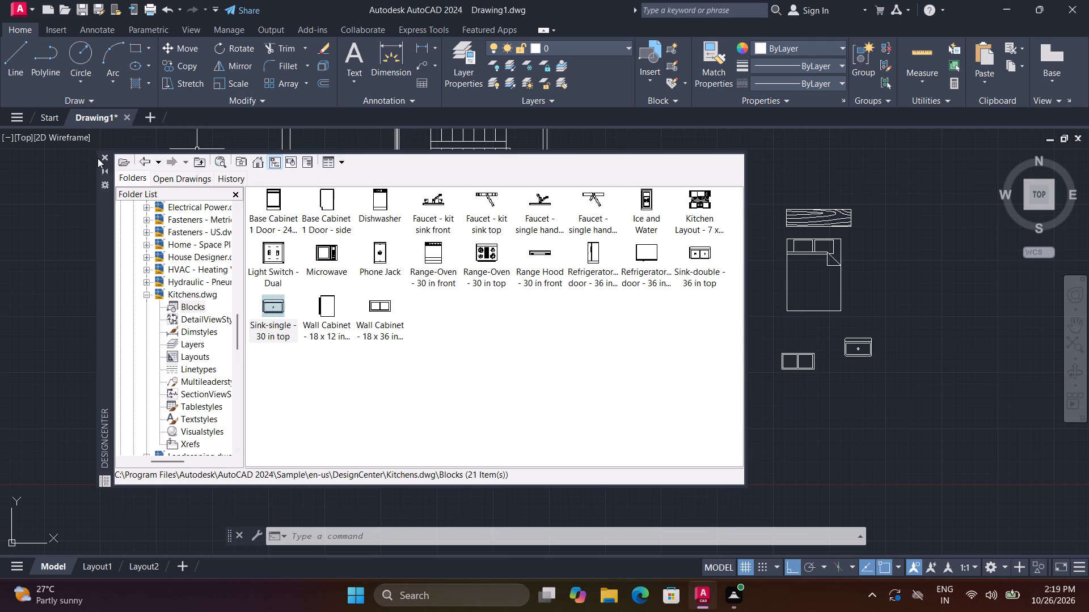
Insert the Sink - Oval top block from House Designer.dwg beside the bed, and close DesignCenter.
left_click(138, 162)
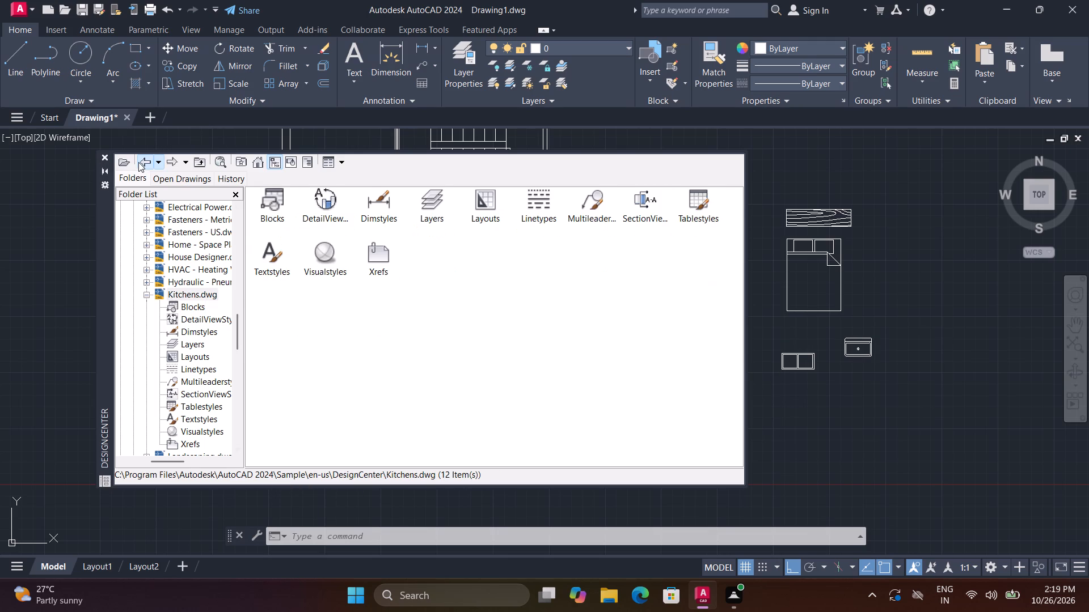
left_click(138, 162)
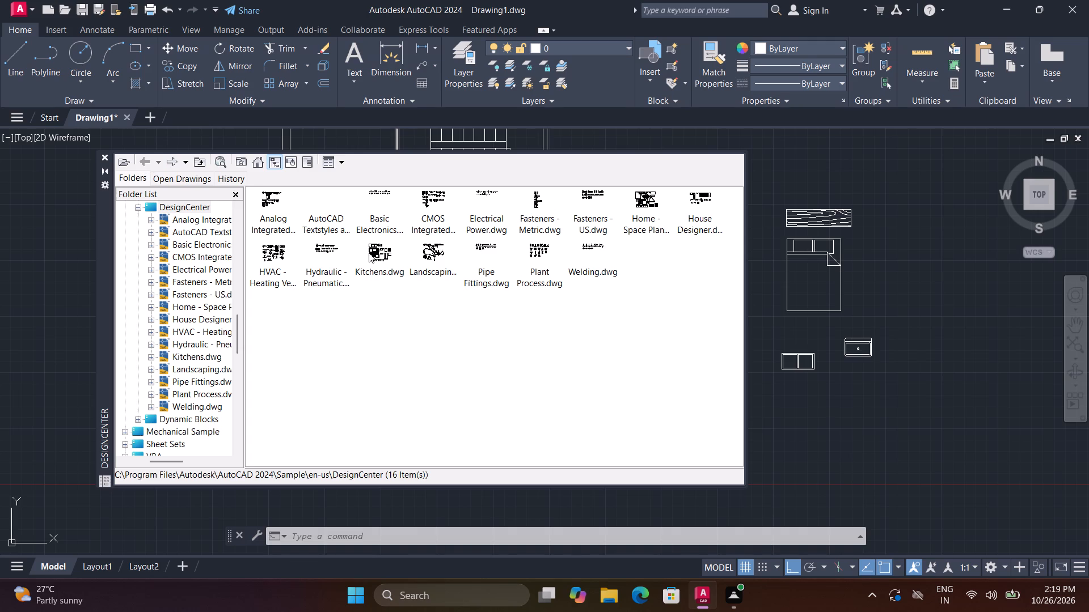
double_click(697, 199)
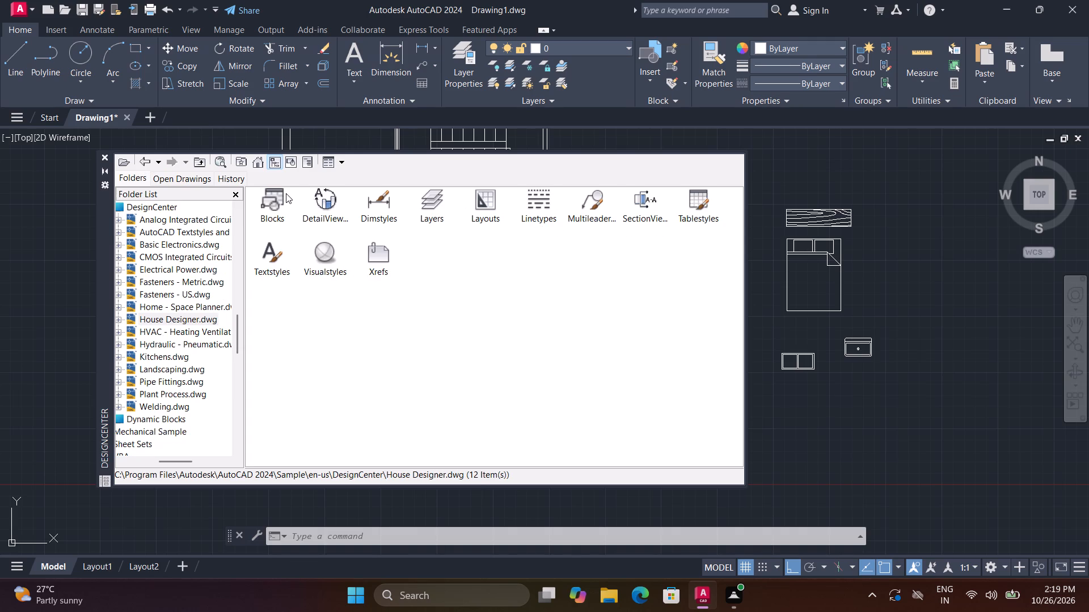
double_click(285, 193)
left_click_drag(378, 249, 675, 278)
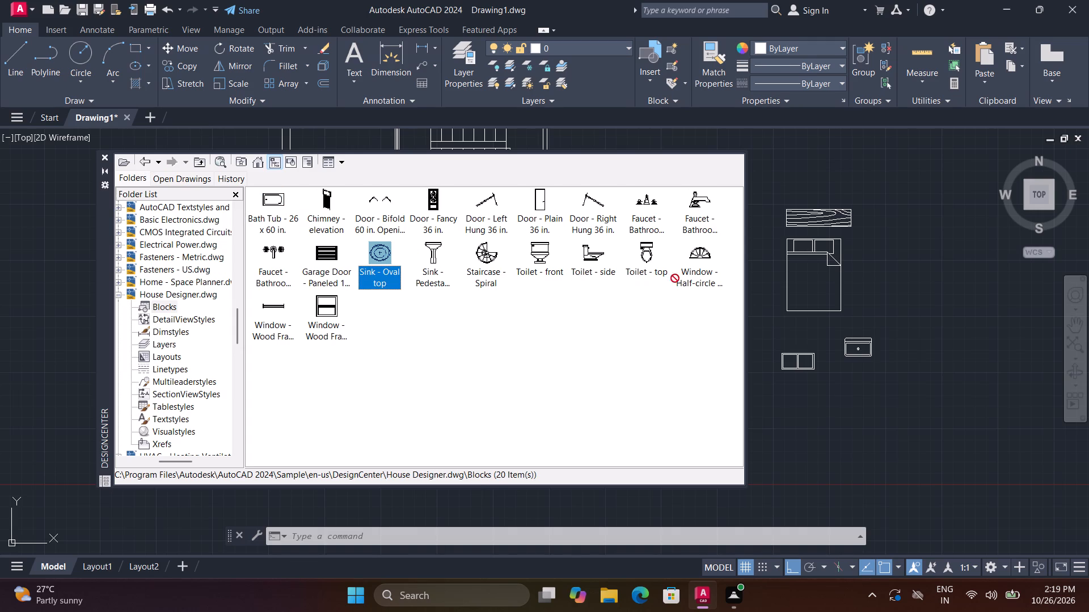
left_click_drag(675, 278, 882, 274)
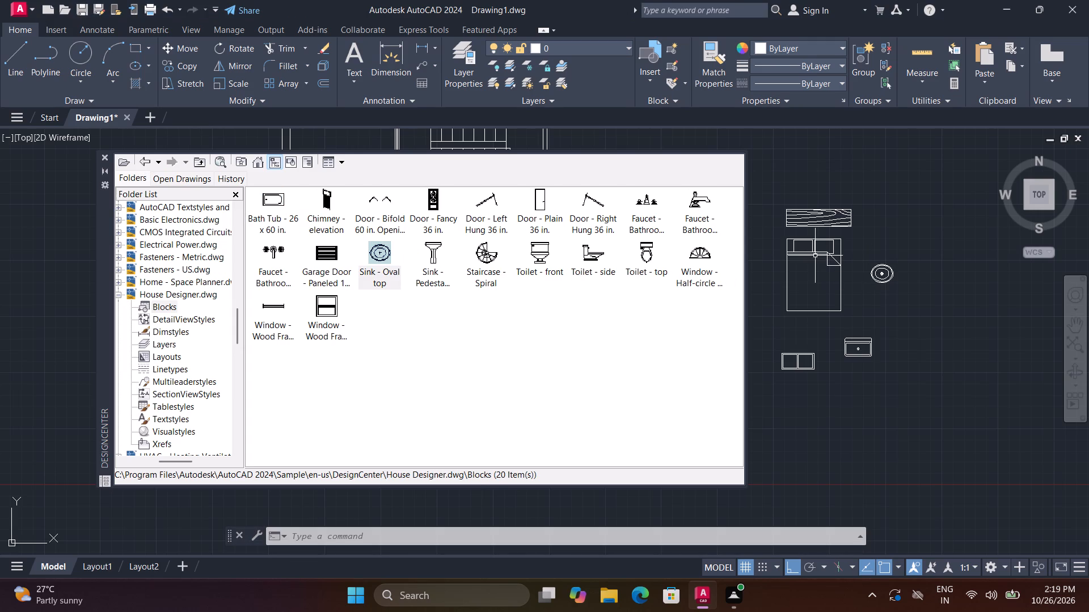
key("ctrl+2")
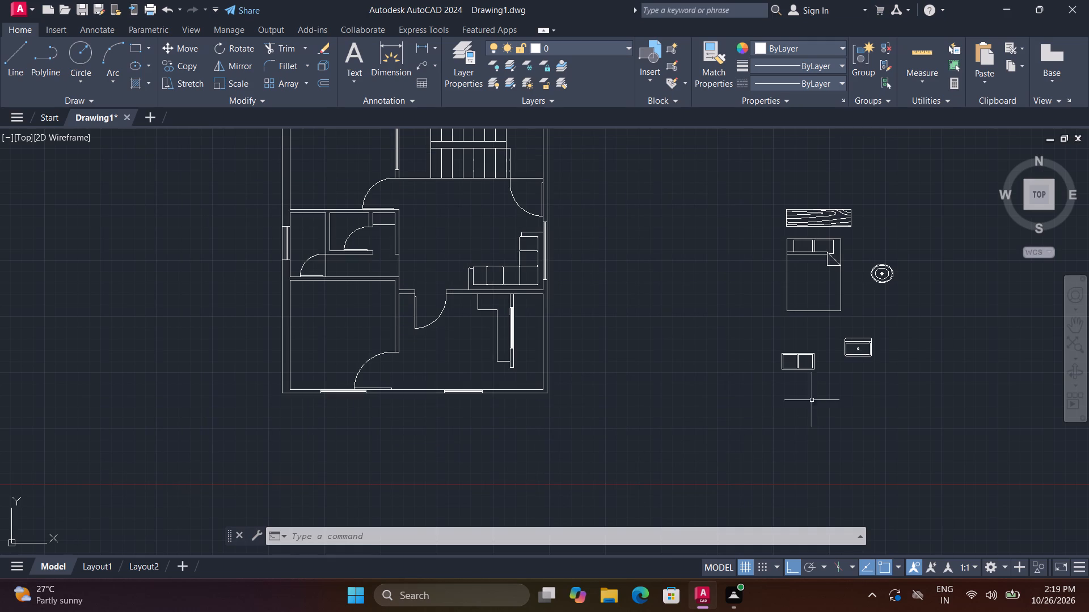
Rotate the wall cabinet block a quarter turn clockwise about its lower corner nearest the single sink.
left_click(817, 358)
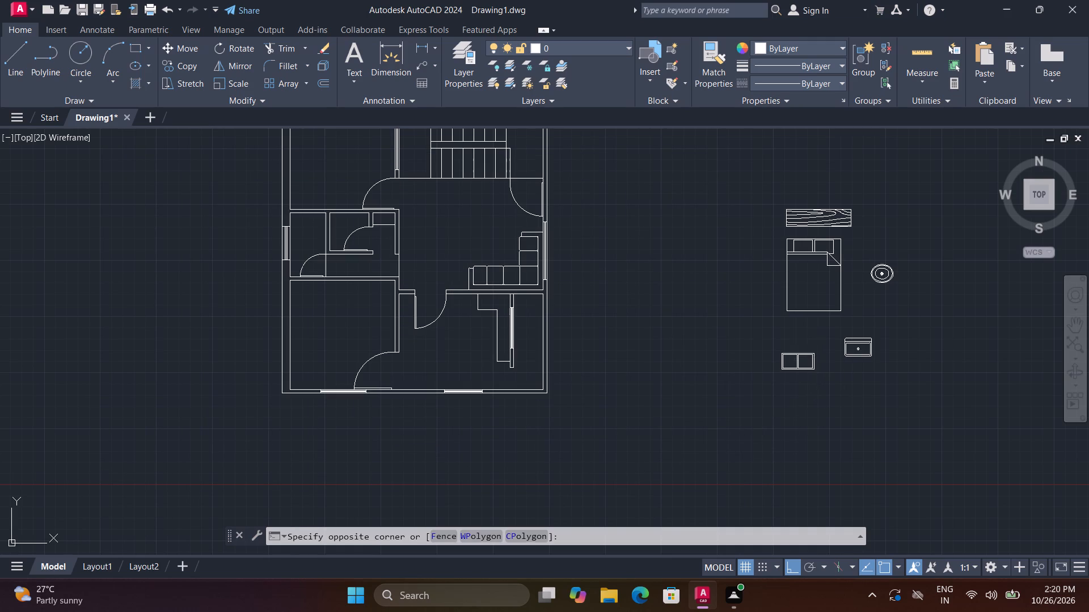
left_click(807, 356)
key("r")
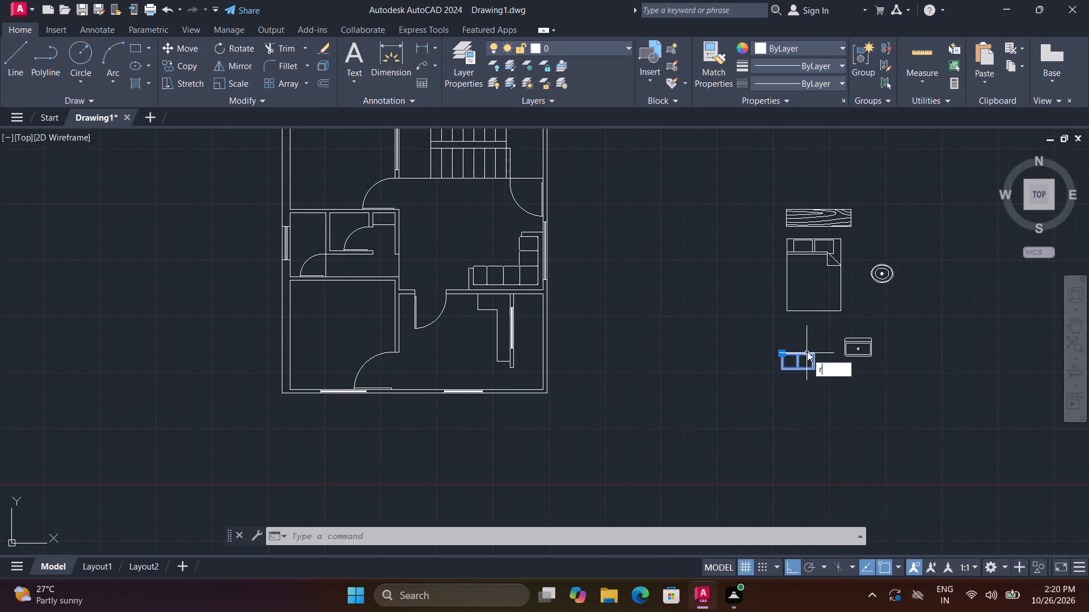
key("o")
key("space")
left_click(810, 372)
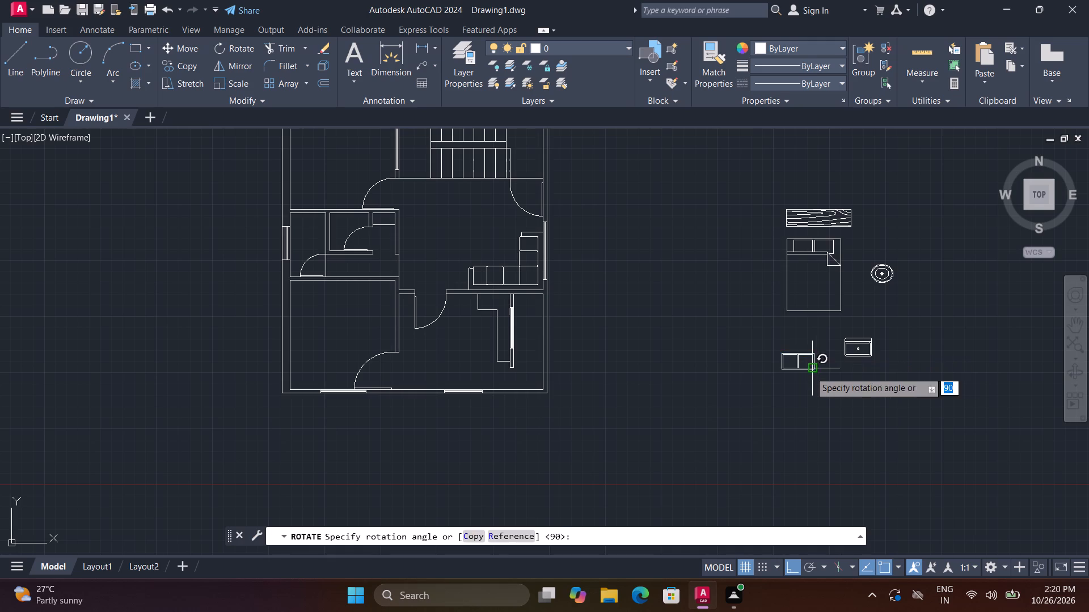
left_click(791, 409)
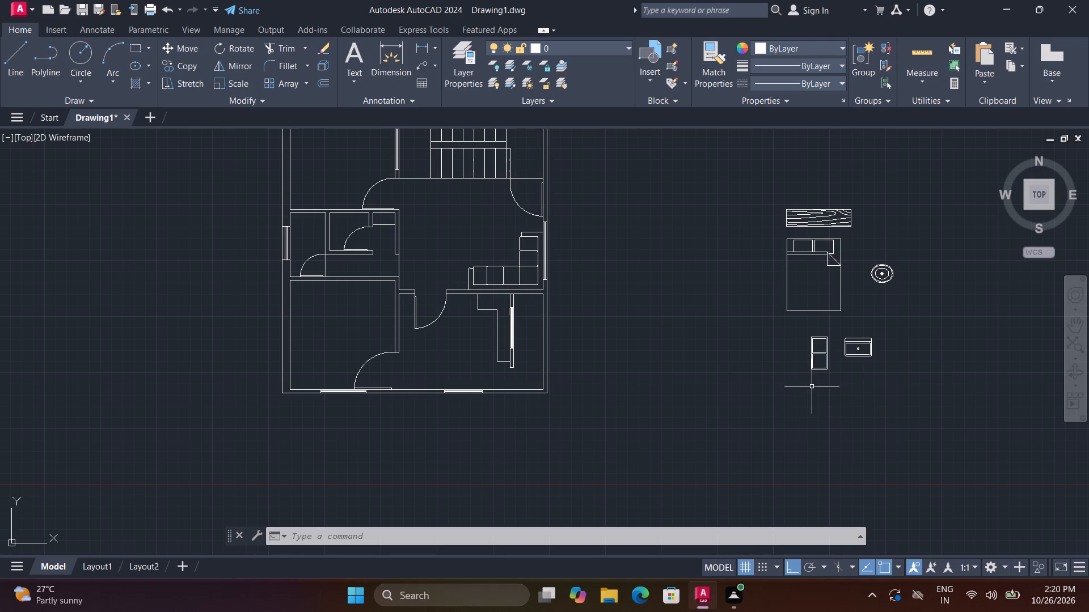
Move the wall cabinet block, with Ortho off, into the kitchen next to the long leg of the L-shaped counter.
type("m")
key("space")
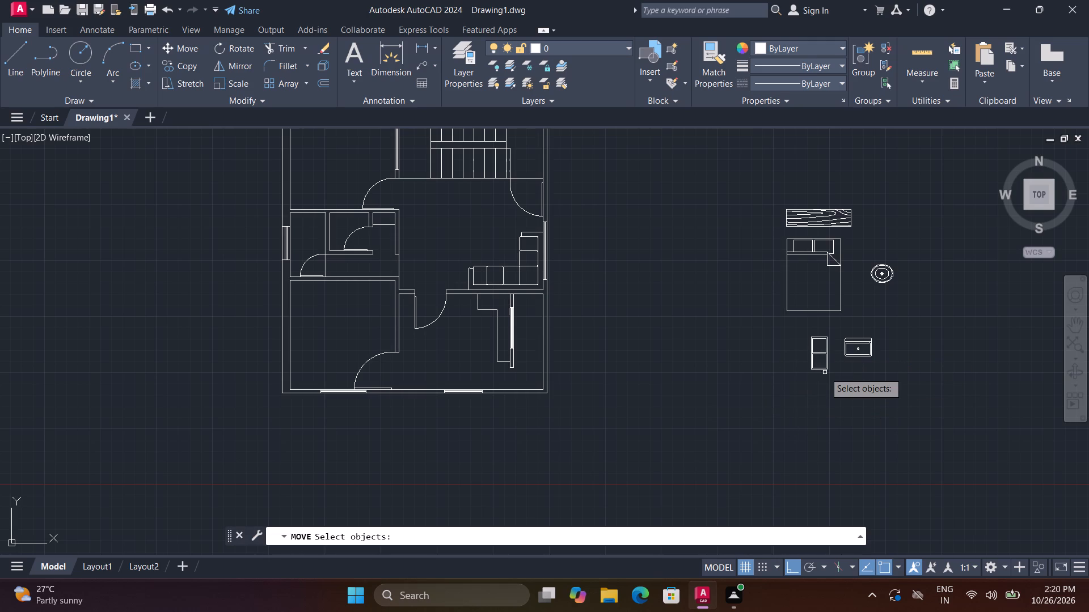
left_click(828, 367)
key("space")
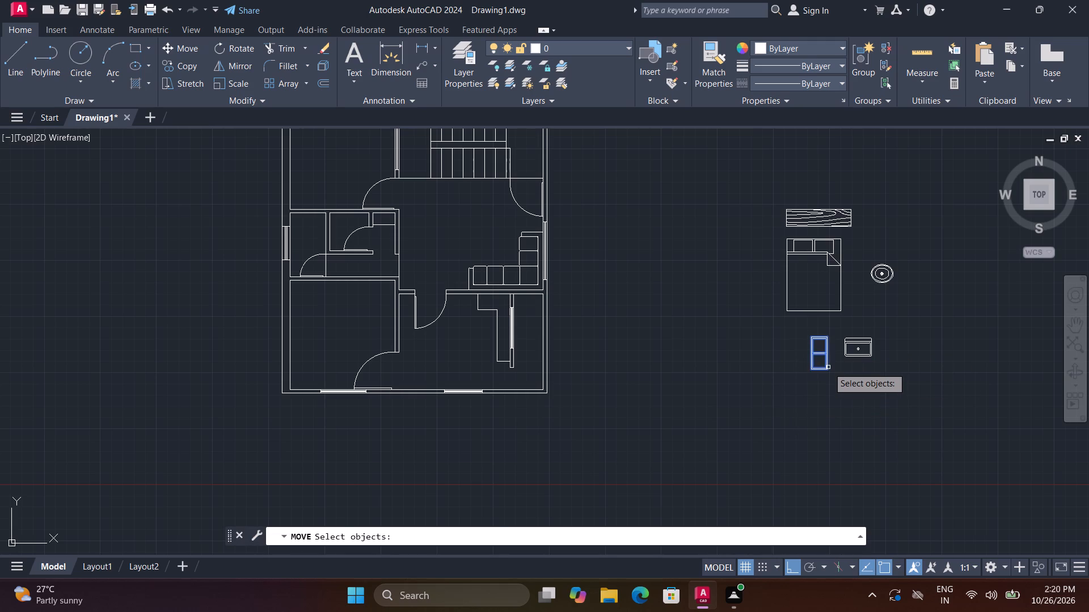
left_click(828, 367)
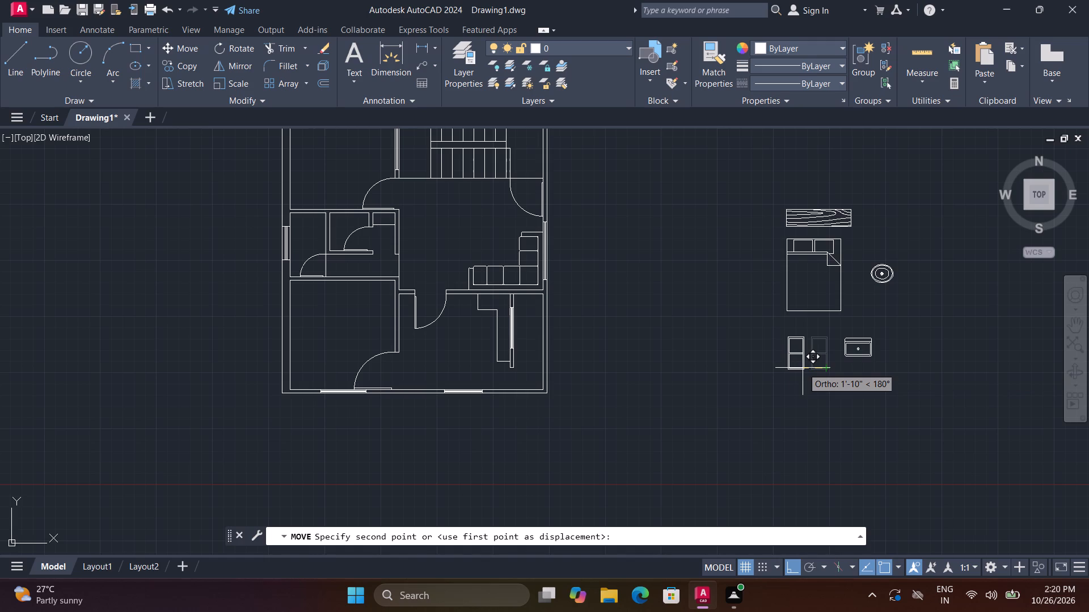
scroll(512, 368, "up", 3)
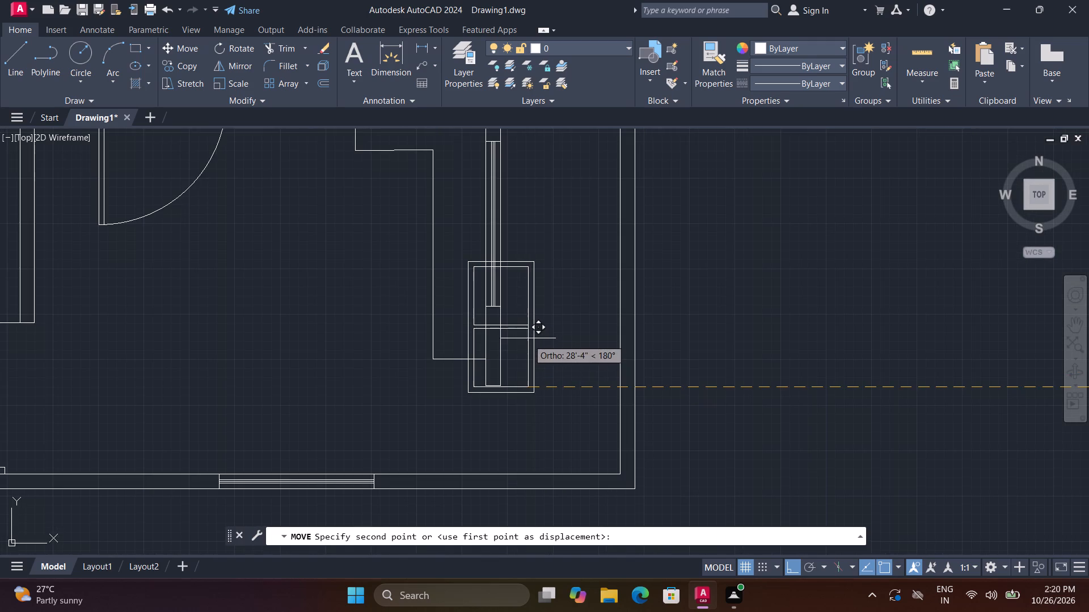
scroll(516, 322, "down", 2)
key("F8")
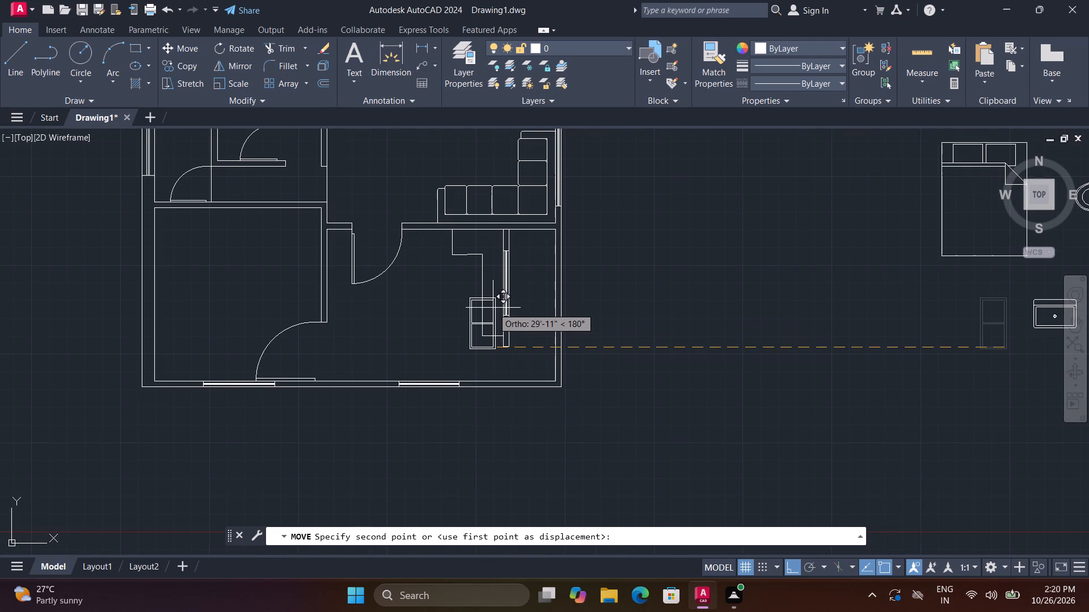
scroll(493, 307, "up", 2)
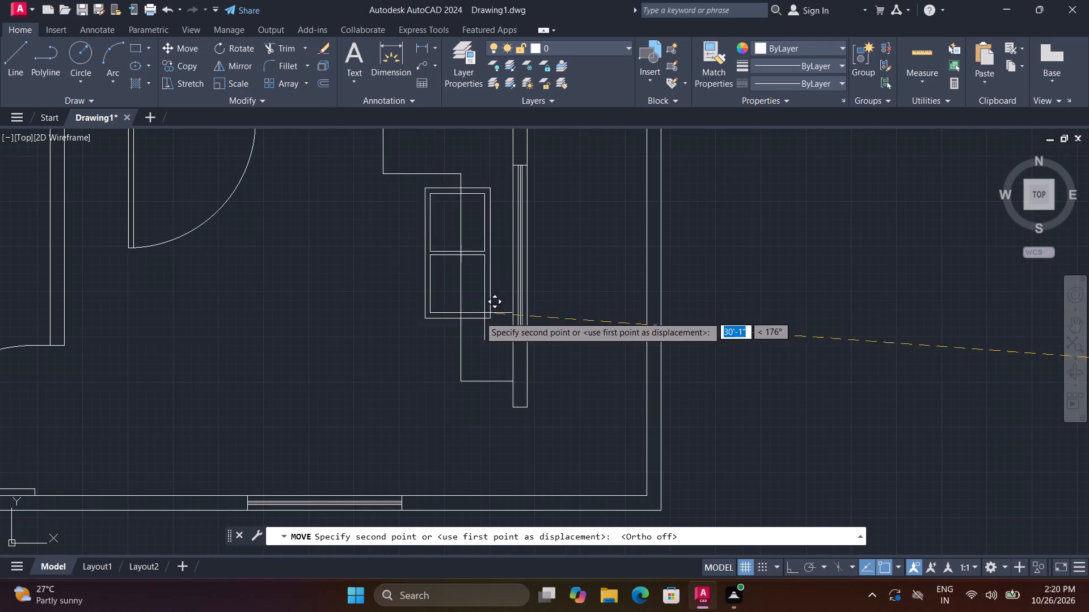
left_click(410, 346)
Scale the wall cabinet block down to a little over half size about its lower corner facing the counter.
type("sc")
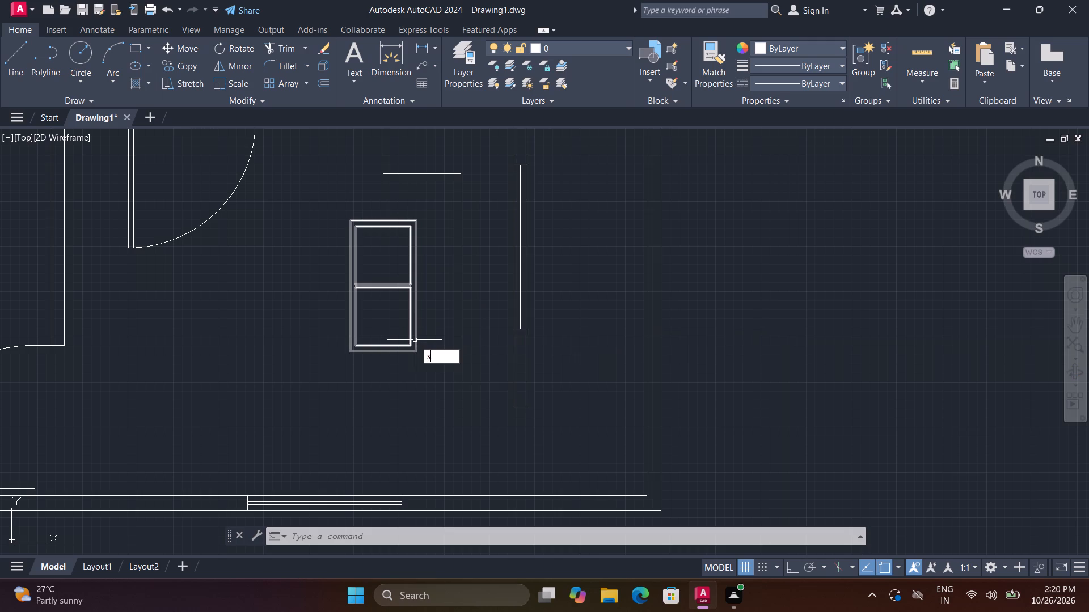
key("space")
left_click(417, 349)
key("space")
left_click(416, 349)
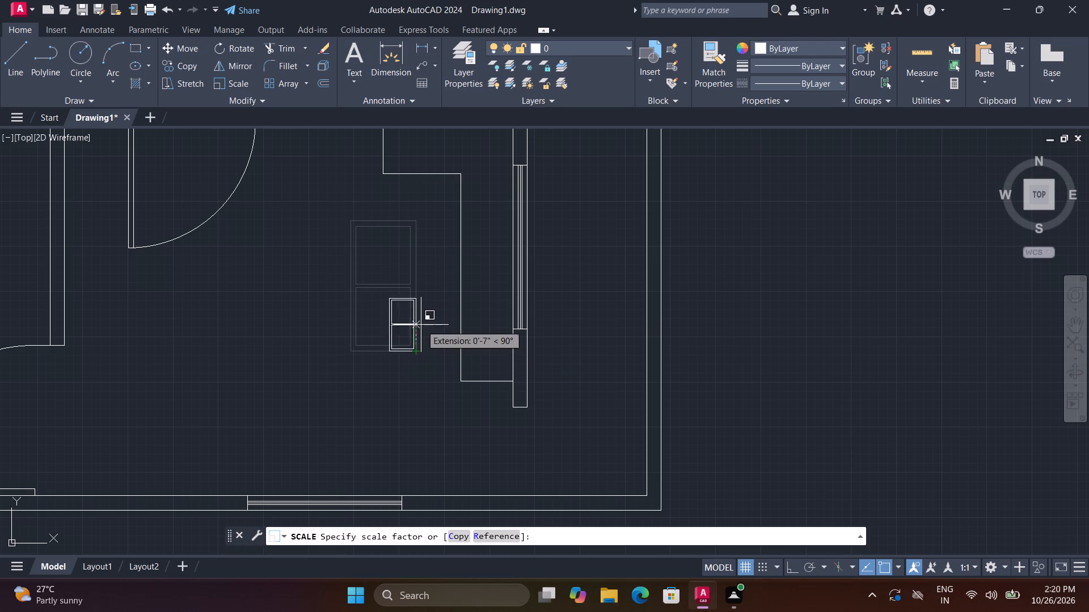
left_click(421, 313)
Move the cabinet block by the midpoint of its long side onto the counter, flush with the wall beside the window.
type("m")
key("space")
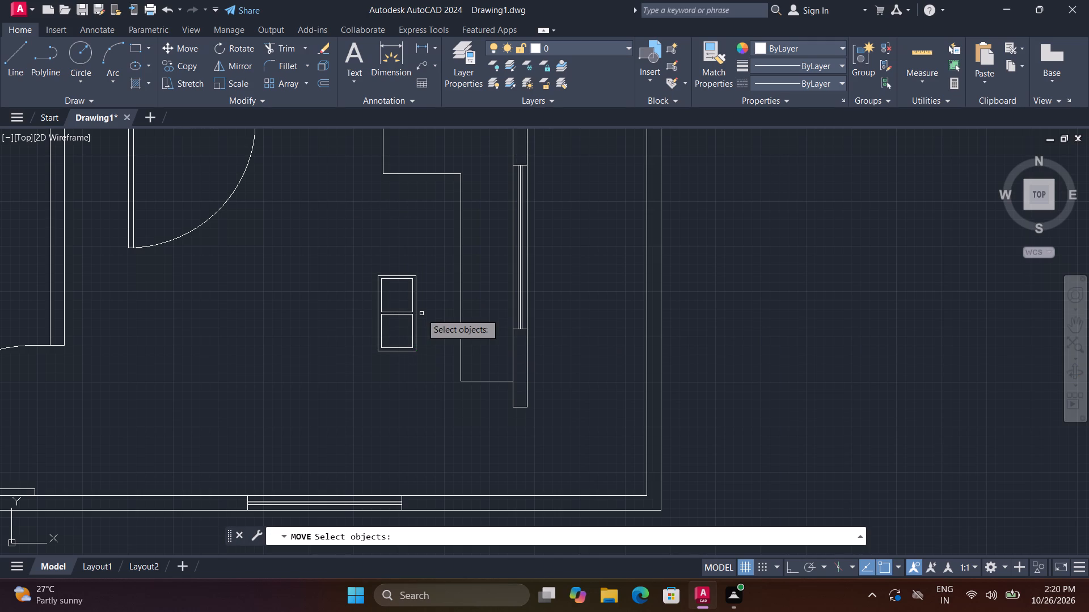
left_click(415, 314)
key("space")
left_click(415, 316)
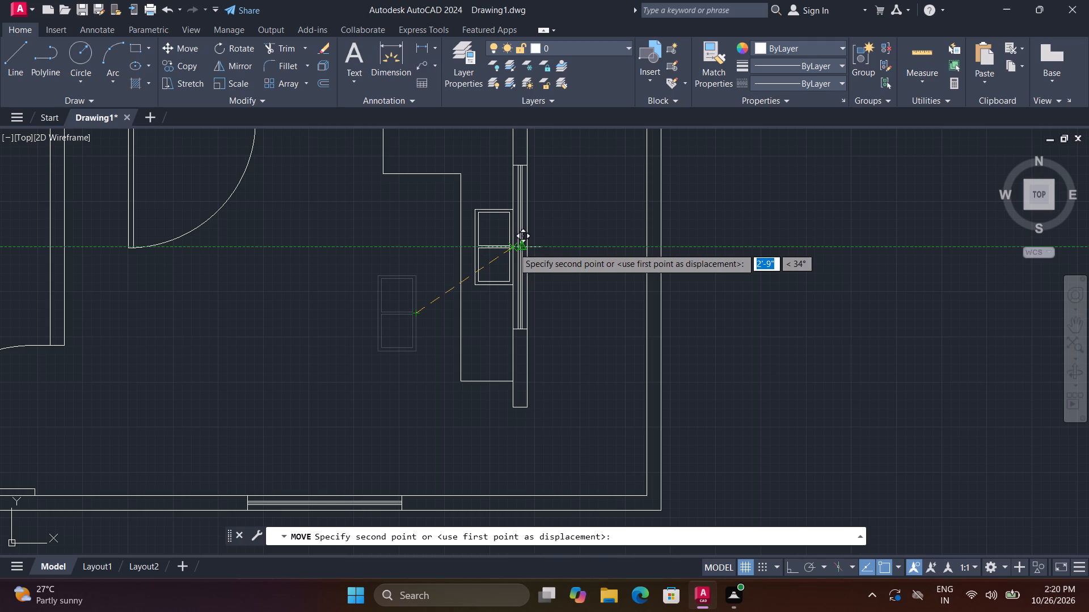
left_click(514, 235)
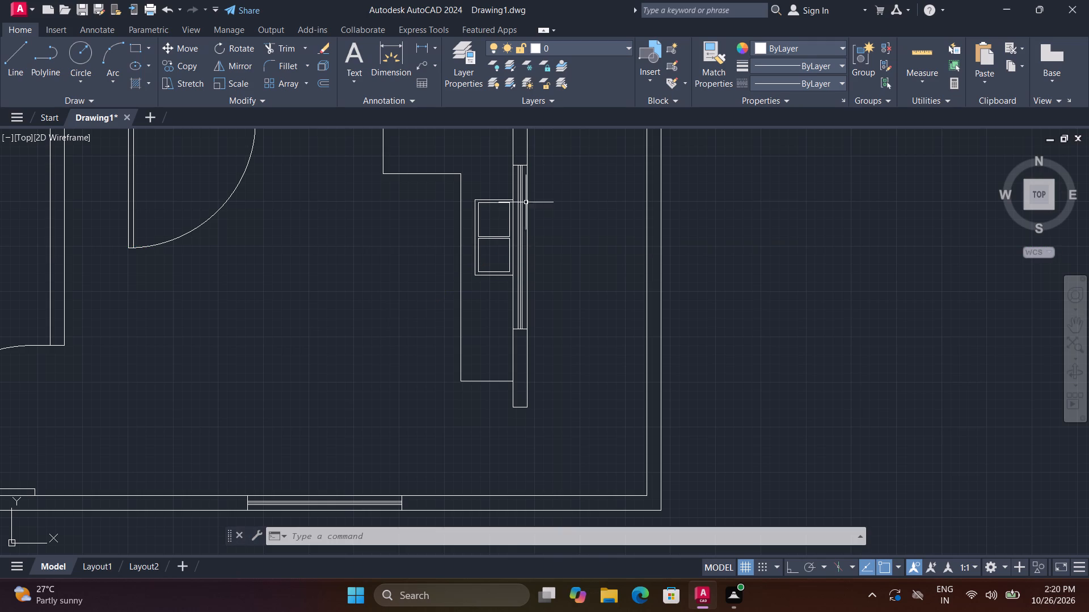
Scale the cabinet block up slightly about the midpoint of its wall-side edge to fill more of the counter depth.
scroll(524, 176, "down", 1)
scroll(504, 217, "up", 2)
type("sc")
key("space")
left_click(522, 271)
key("space")
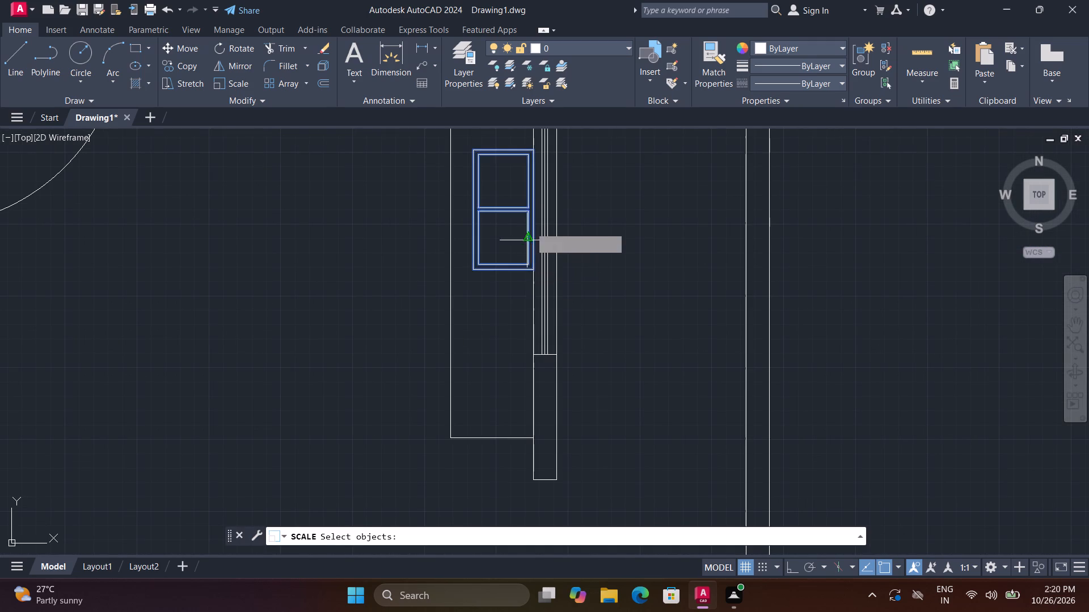
left_click(534, 213)
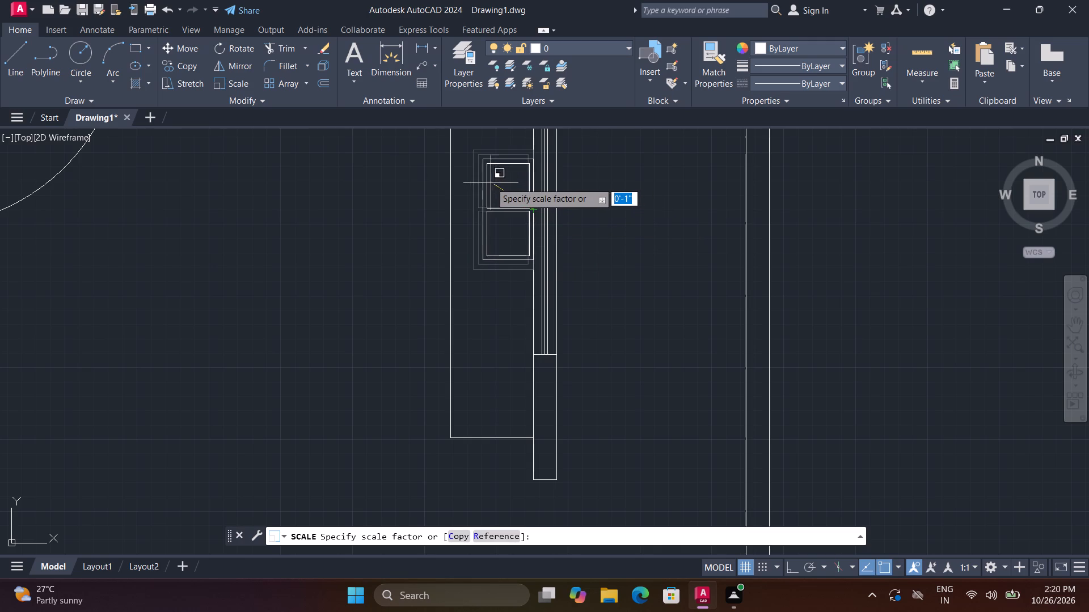
left_click(466, 184)
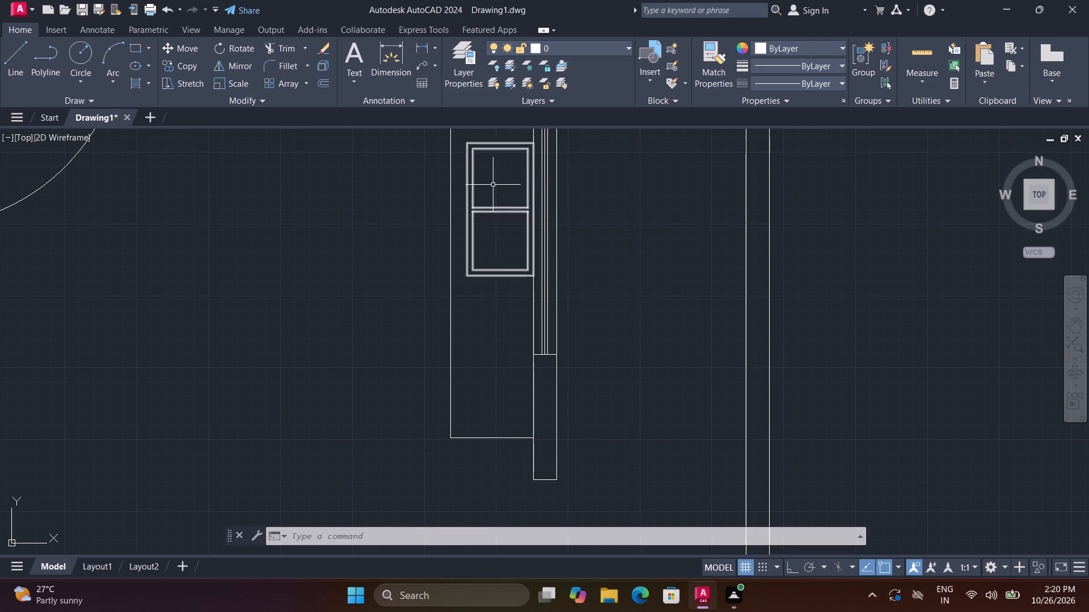
Draw a circle of about 1" radius at the centre of the cabinet block's upper square on the kitchen counter.
scroll(503, 185, "down", 1)
middle_click_drag(517, 190, 535, 313)
middle_click_drag(522, 334, 516, 341)
scroll(512, 329, "up", 1)
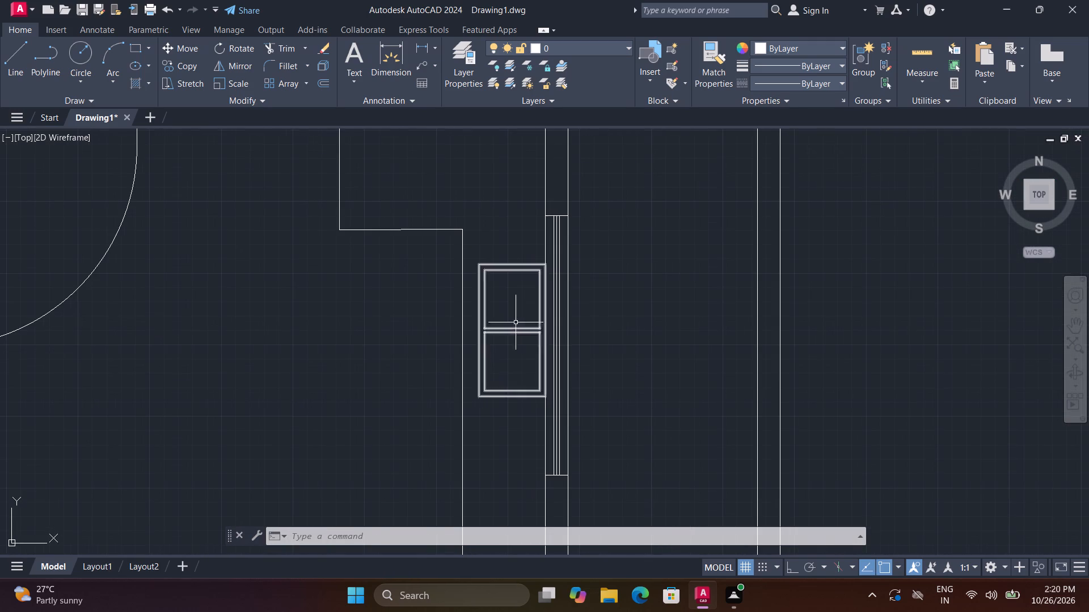
type("c")
key("space")
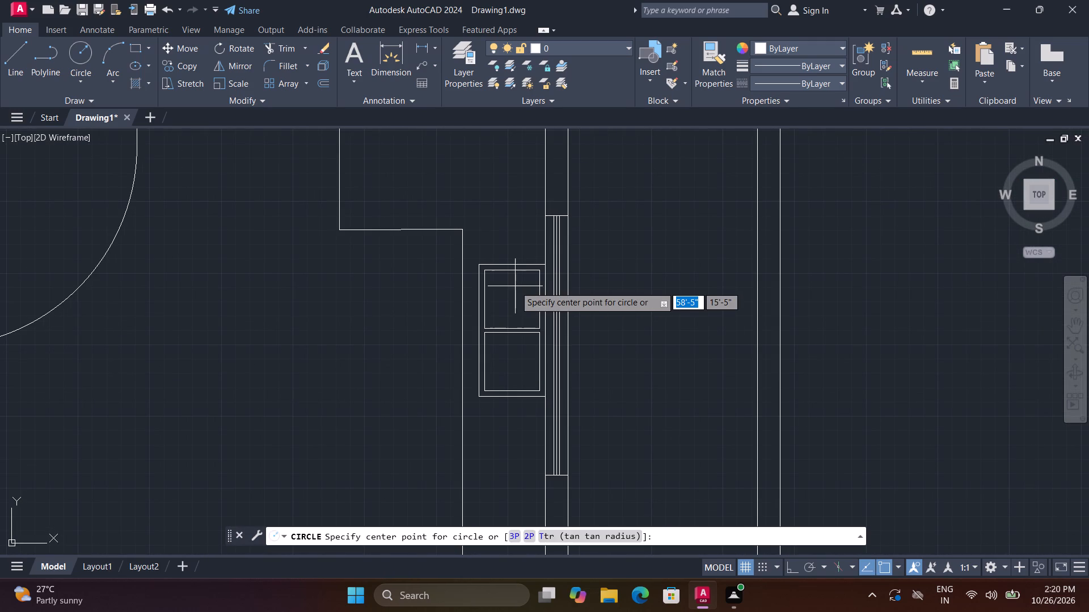
scroll(501, 275, "up", 2)
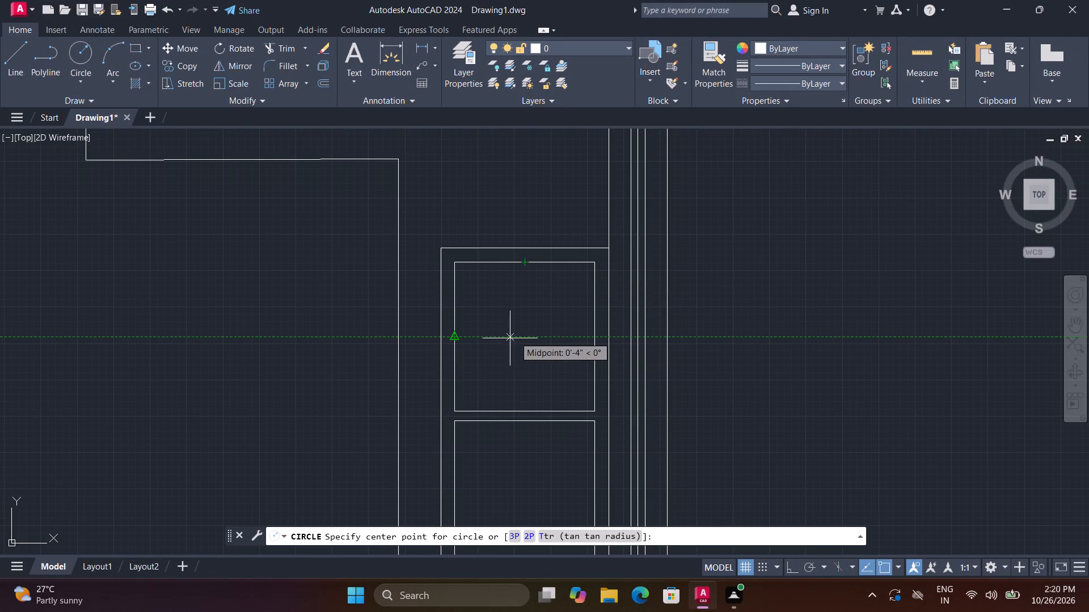
left_click(525, 337)
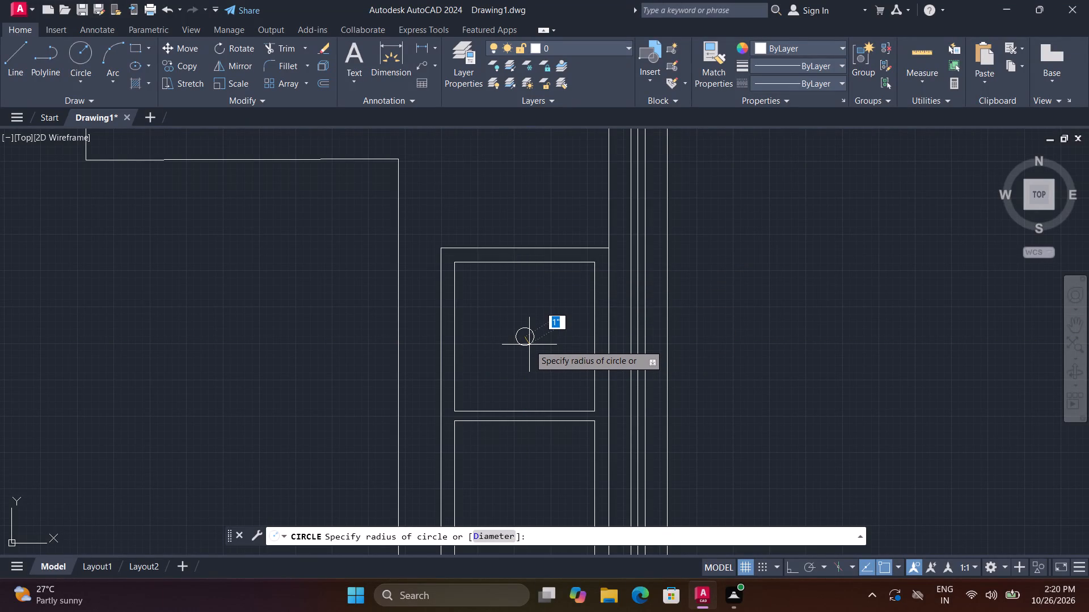
left_click(530, 346)
Copy the small circle by its centre to the centre of the cabinet block's lower square.
middle_click_drag(529, 345, 526, 292)
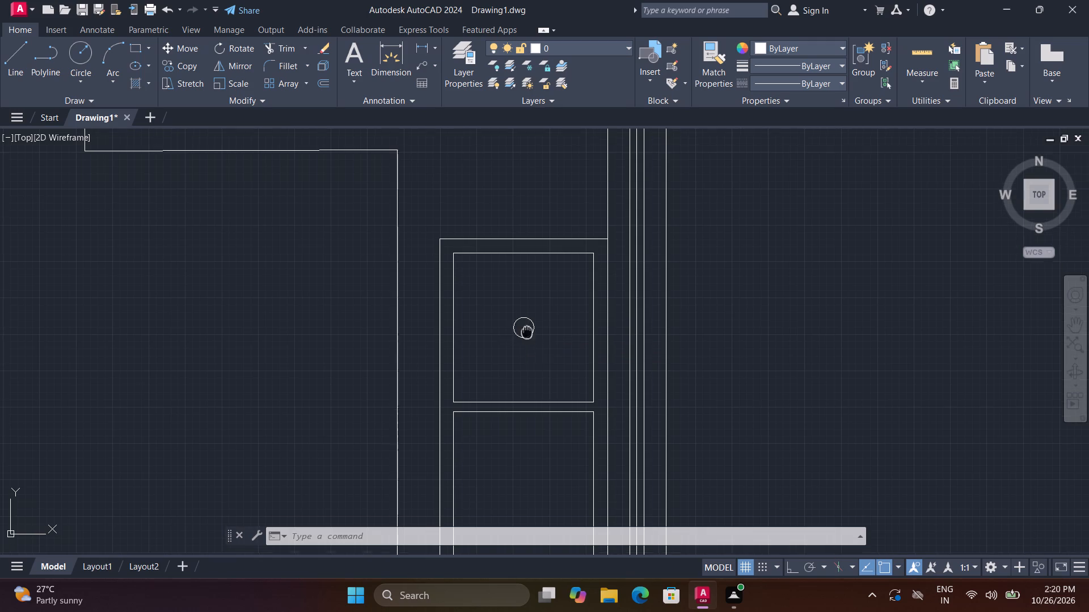
middle_click_drag(526, 292, 529, 254)
key("c")
key("o")
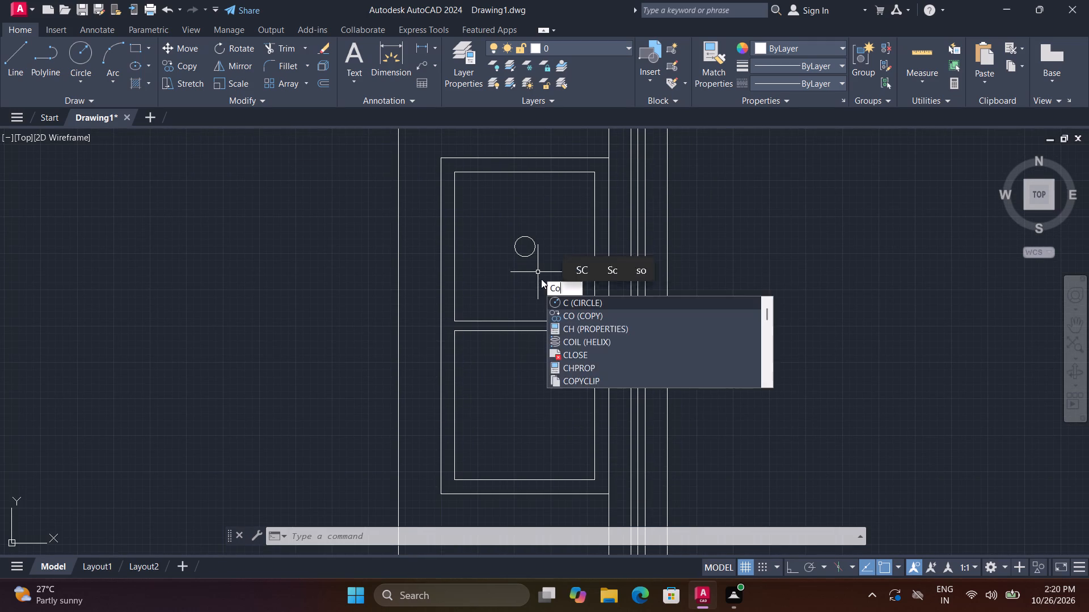
key("space")
left_click(527, 254)
key("space")
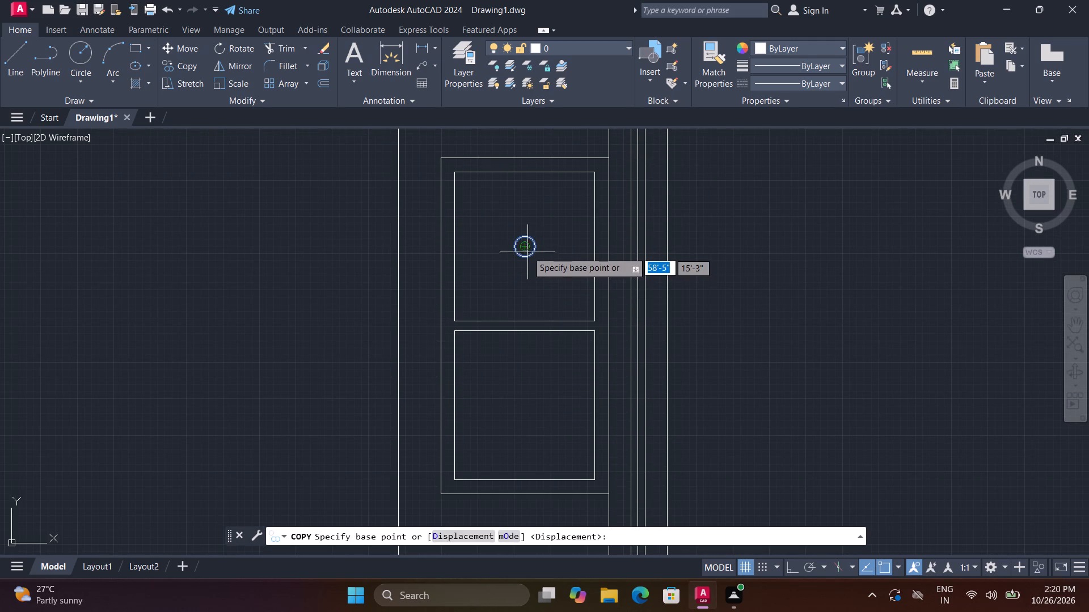
left_click(526, 247)
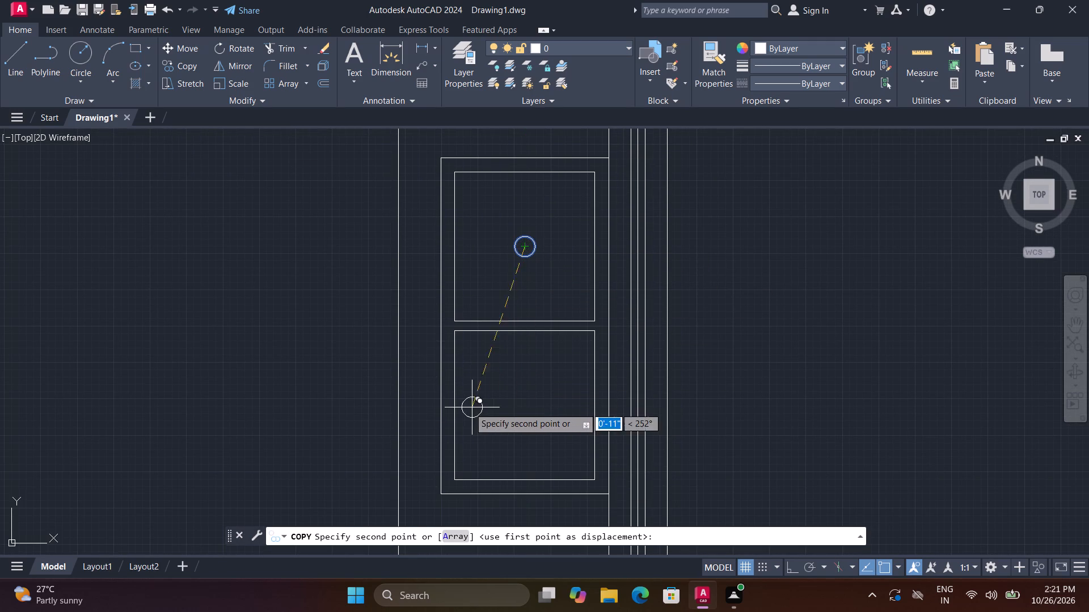
left_click(525, 405)
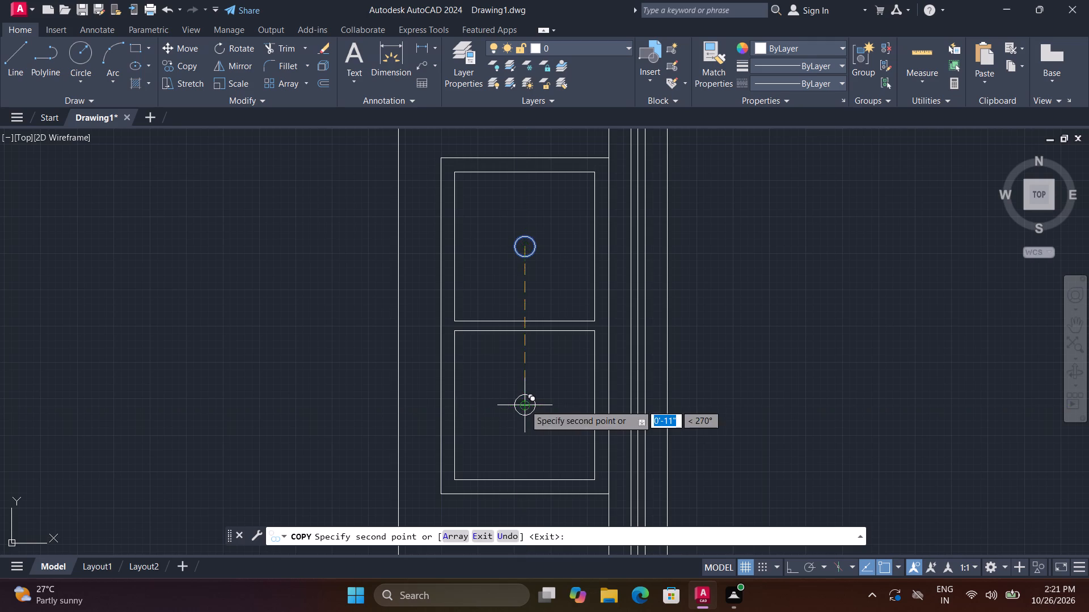
key("space")
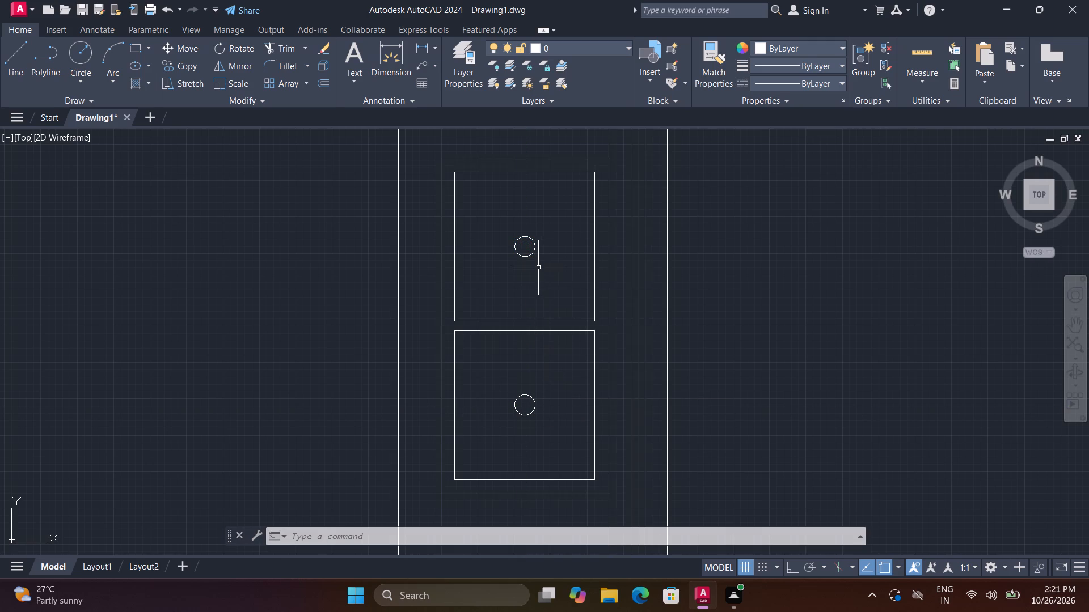
Draw a 2" line from the upper circle's centre at about 35°, and a 4" line back through the centre.
key("l")
key("space")
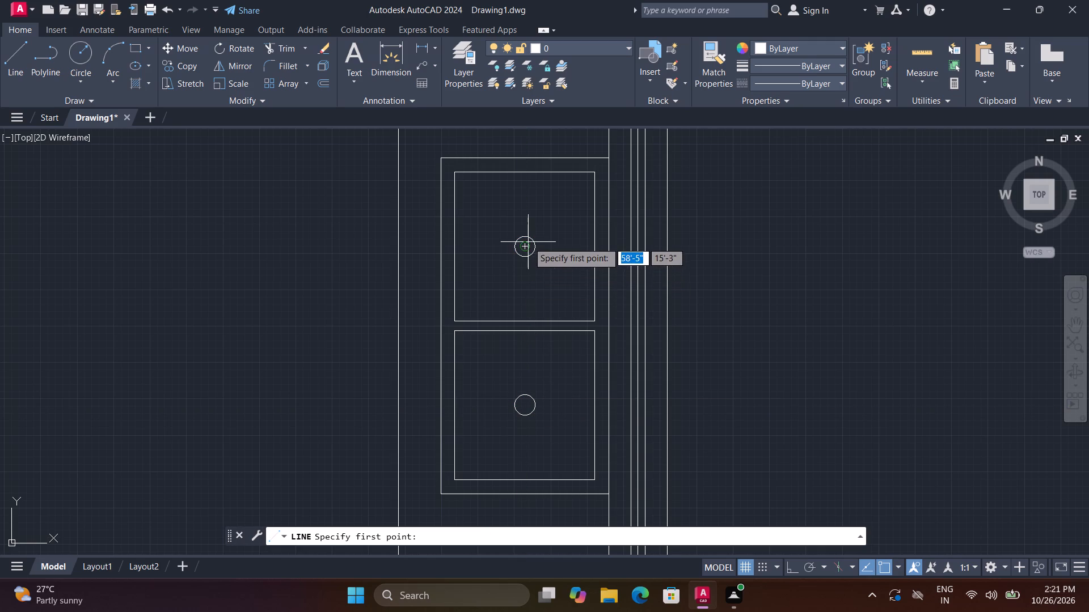
left_click(521, 248)
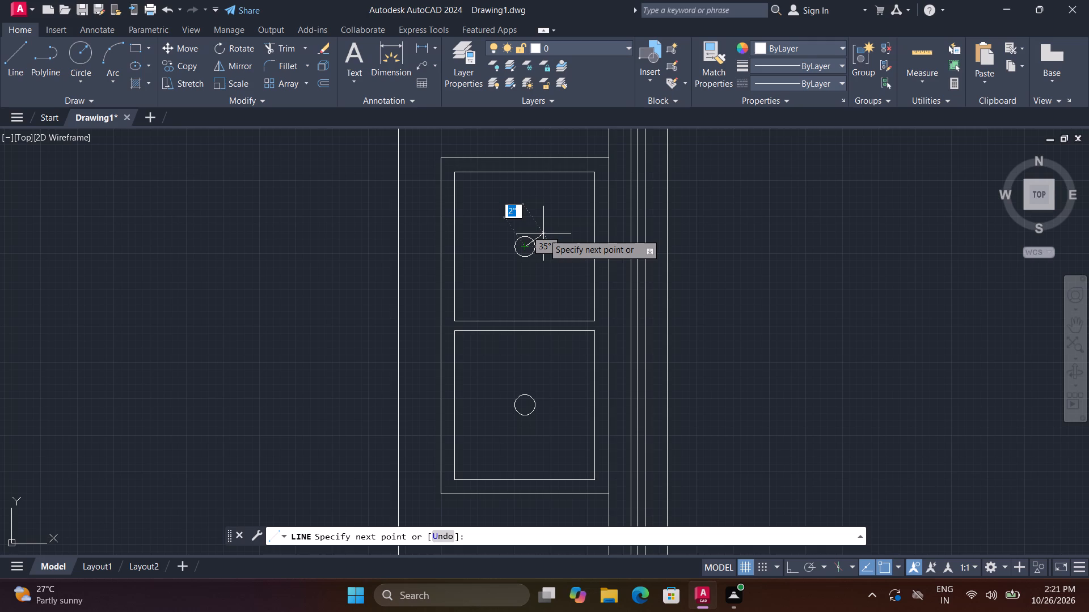
key("2")
key("shift+quotedbl")
key("Return")
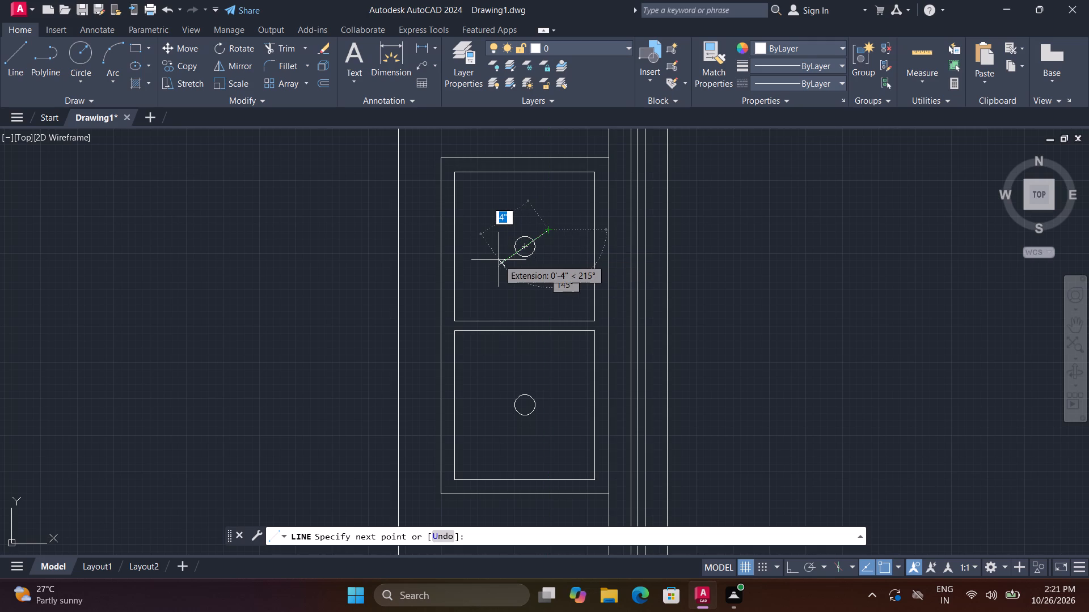
key("2")
key("BackSpace")
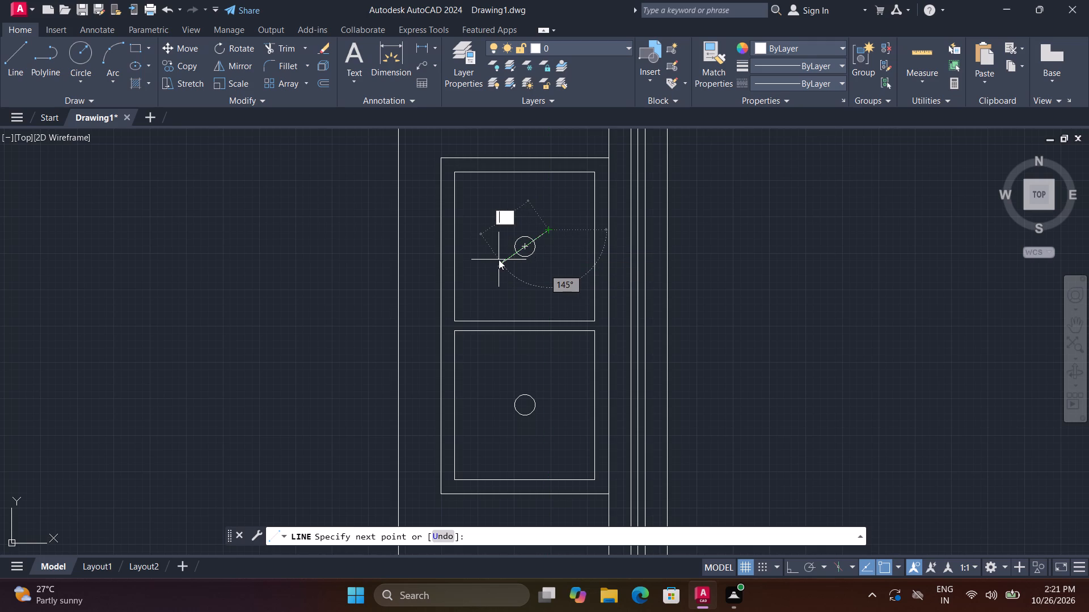
key("4")
key("shift+quotedbl")
key("Return")
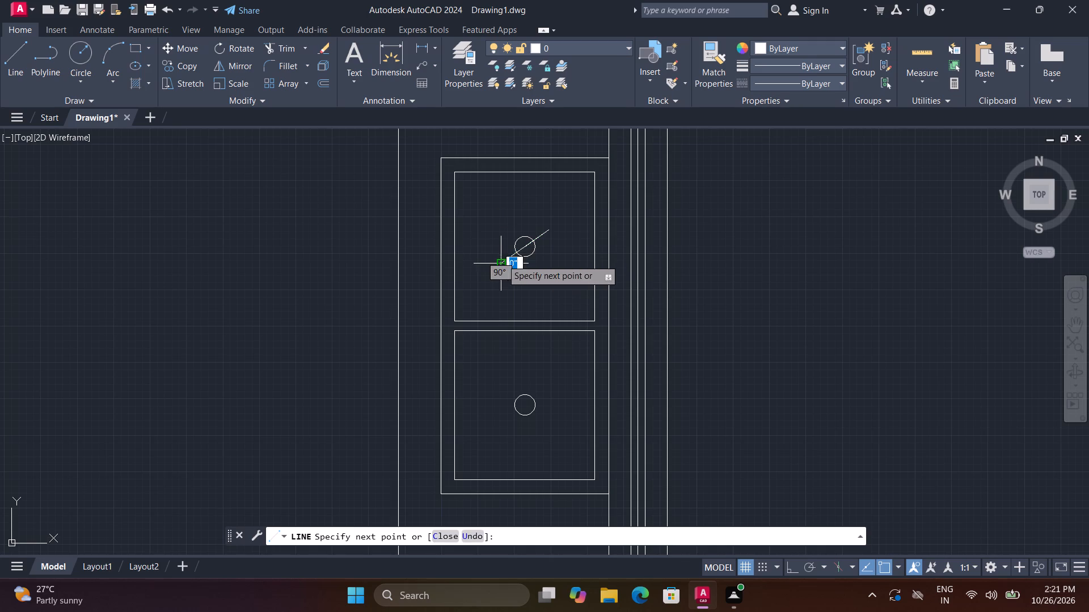
key("space")
Draw the crossing diagonal: a 2" line from the upper circle's centre at about 131°, and a 4" line back through the centre.
key("space")
left_click(526, 248)
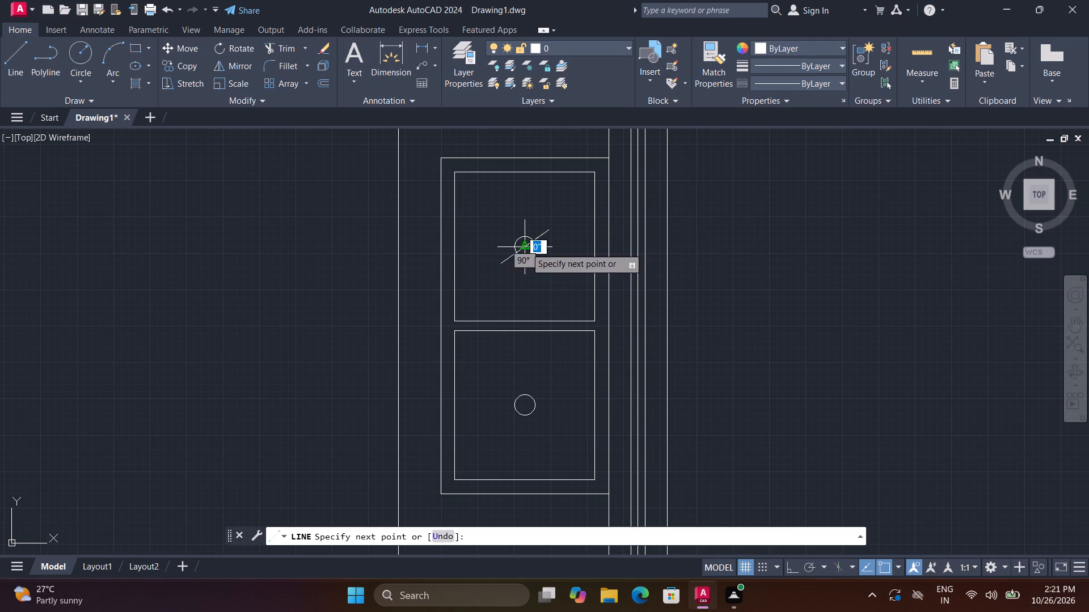
scroll(503, 229, "up", 2)
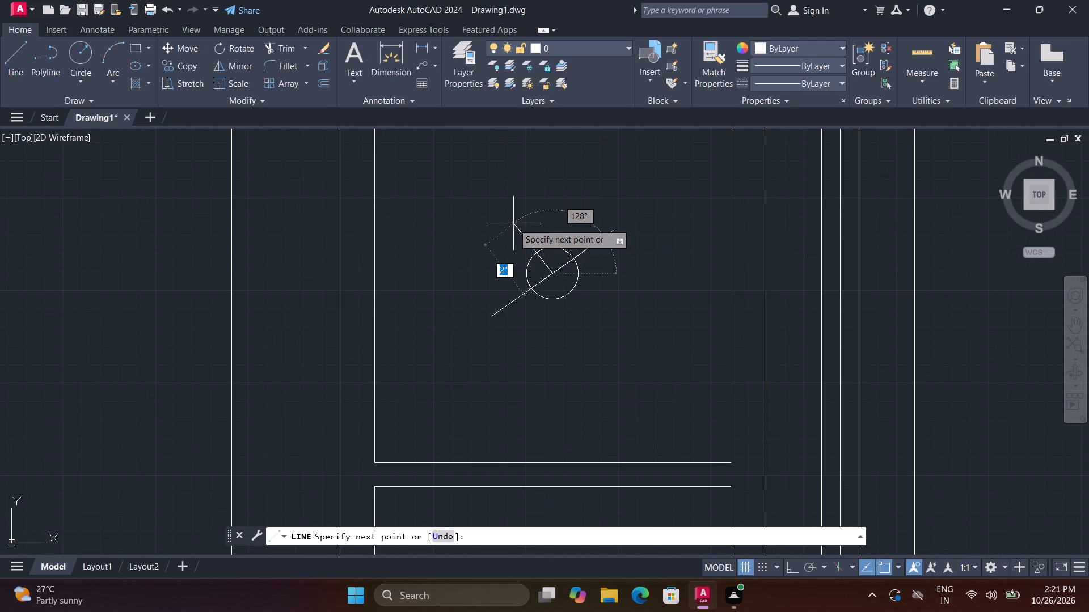
key("2")
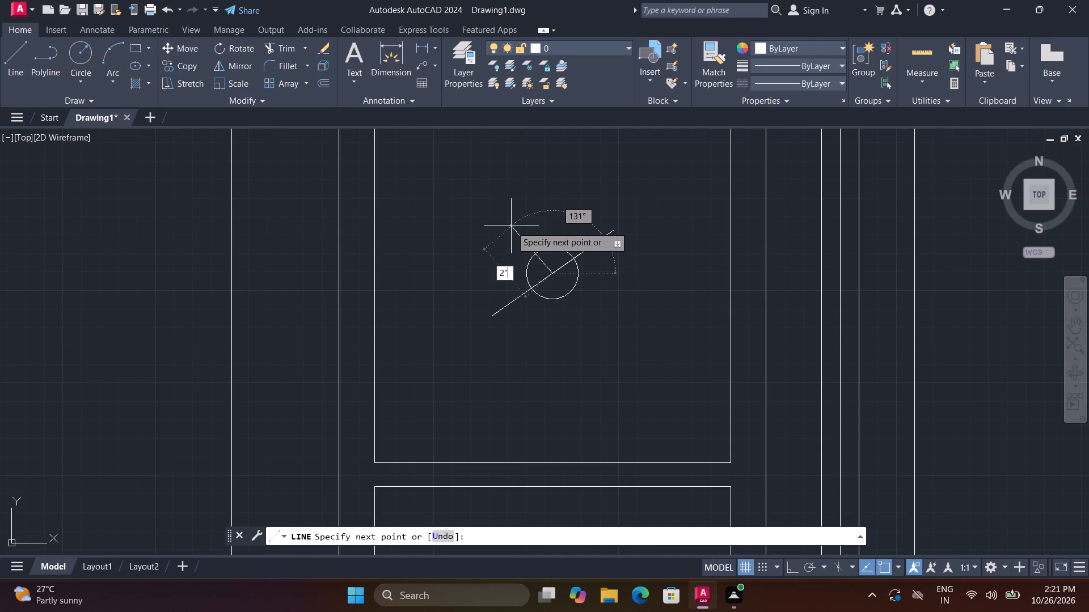
key("shift+quotedbl")
key("Return")
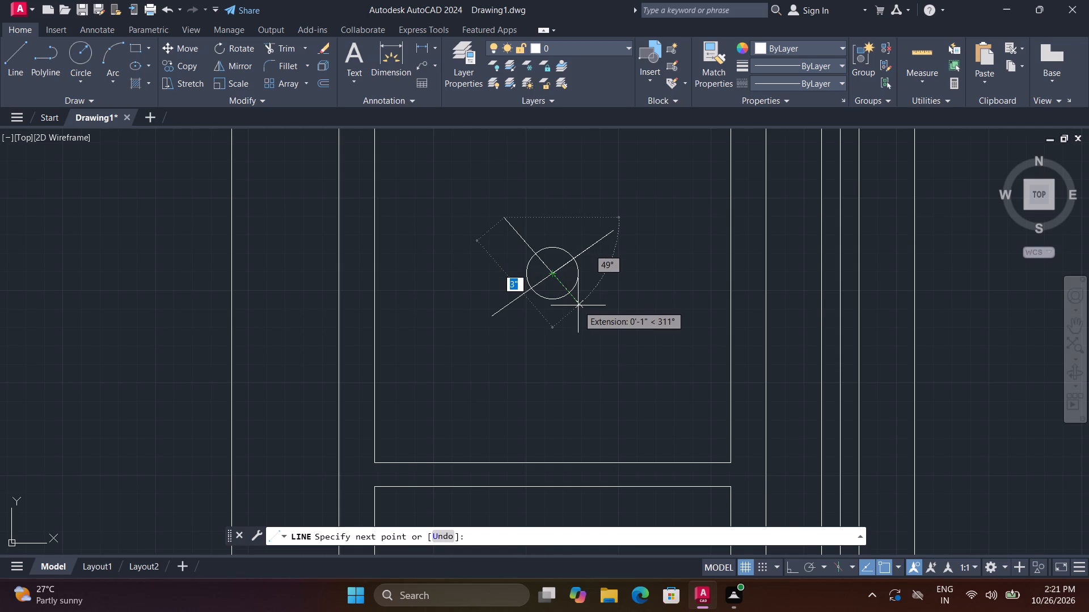
key("4")
key("shift+quotedbl")
key("Return")
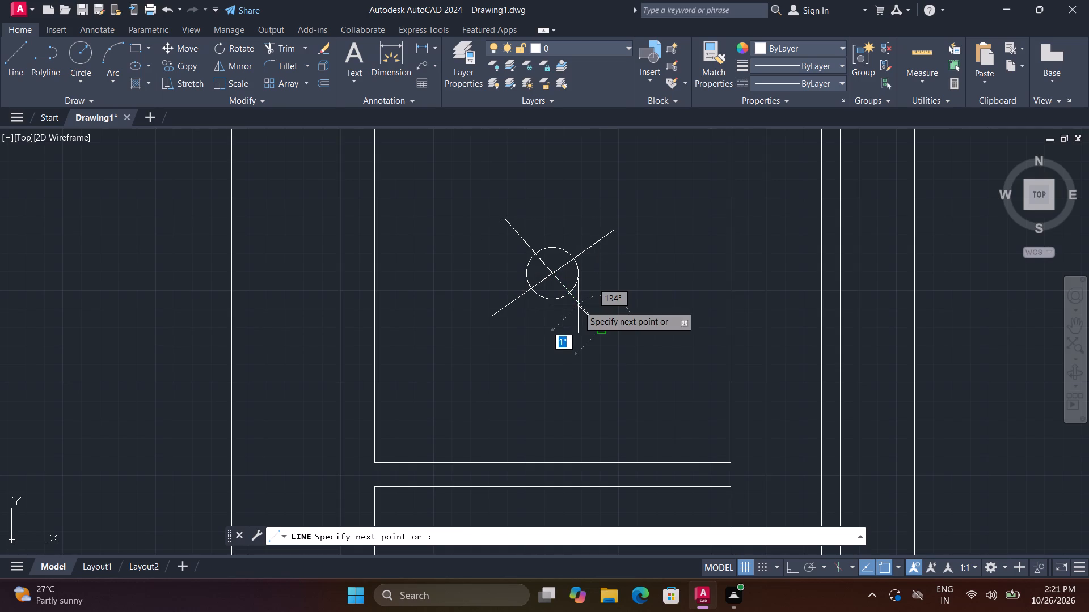
key("space")
type("b")
Copy the upper circle with its crossed lines by the centre onto the circle in the lower square.
scroll(579, 307, "down", 2)
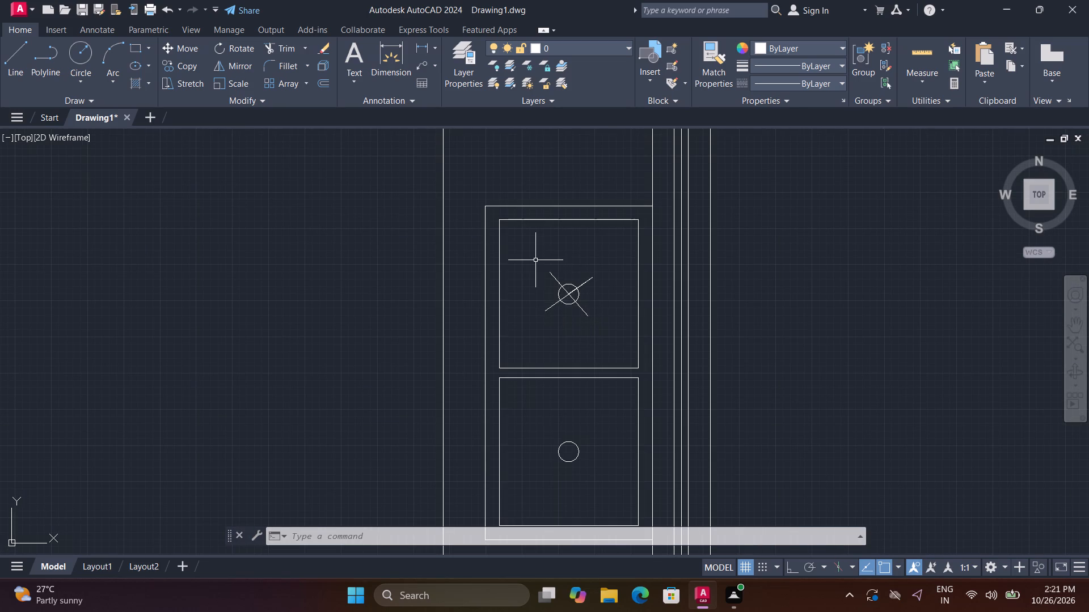
left_click(535, 260)
left_click(601, 330)
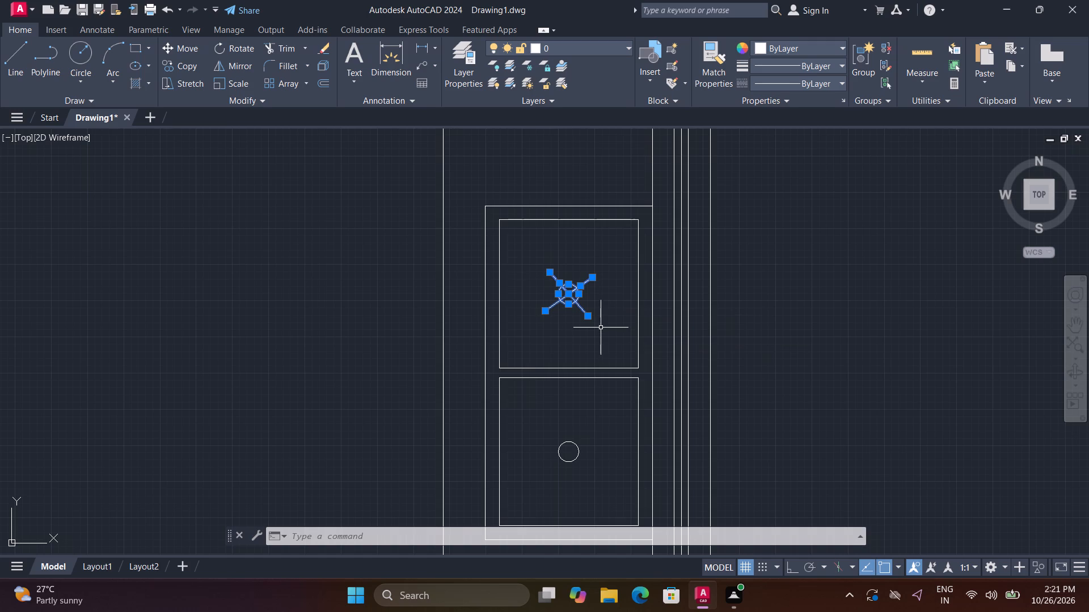
key("c")
type("o")
key("space")
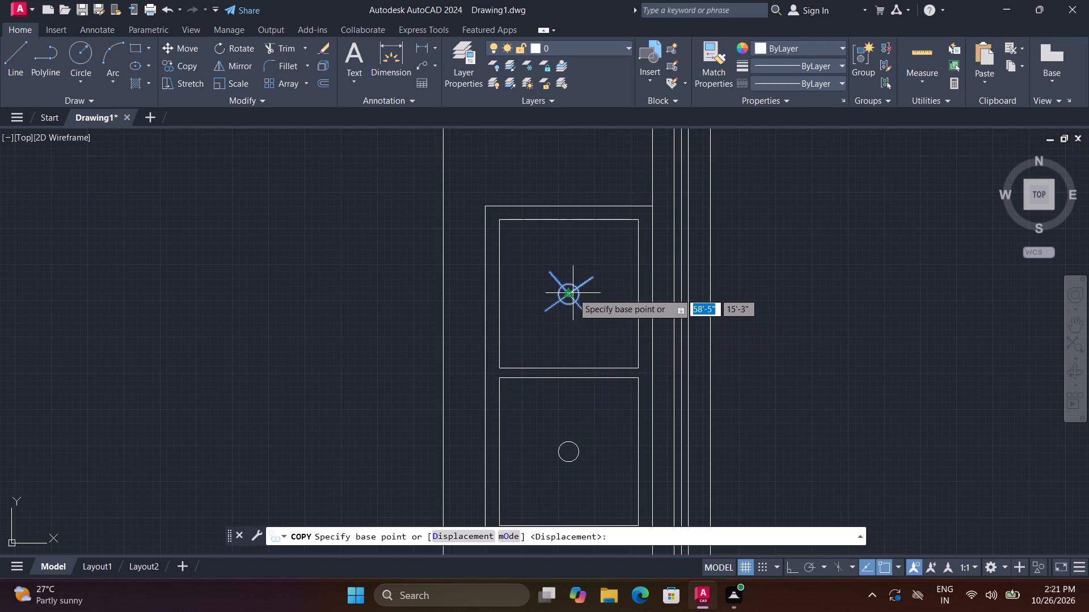
left_click(569, 293)
left_click(572, 452)
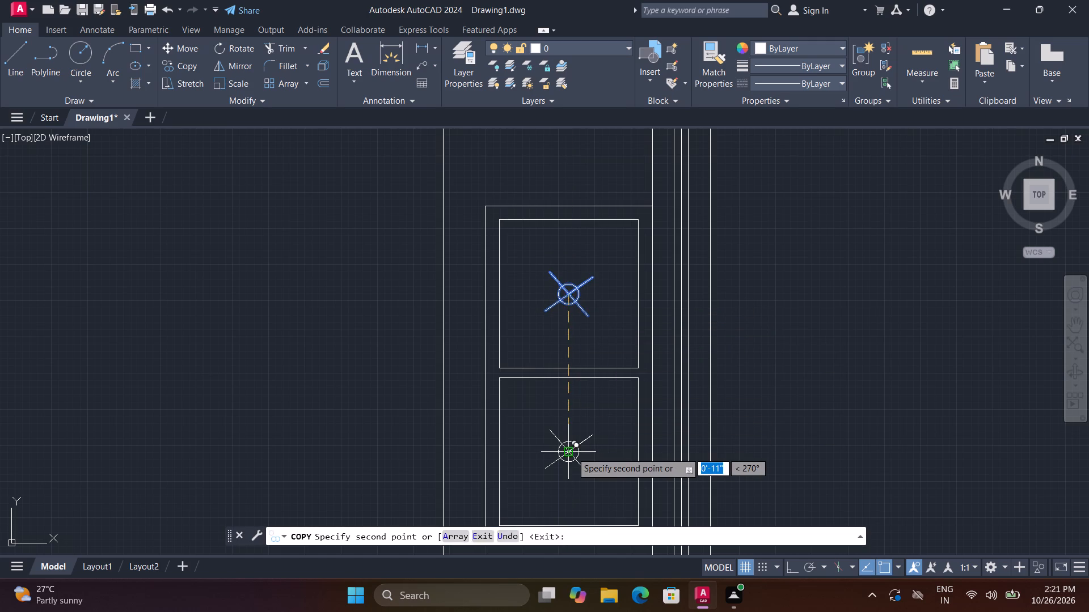
key("space")
scroll(611, 415, "down", 1)
key("Escape")
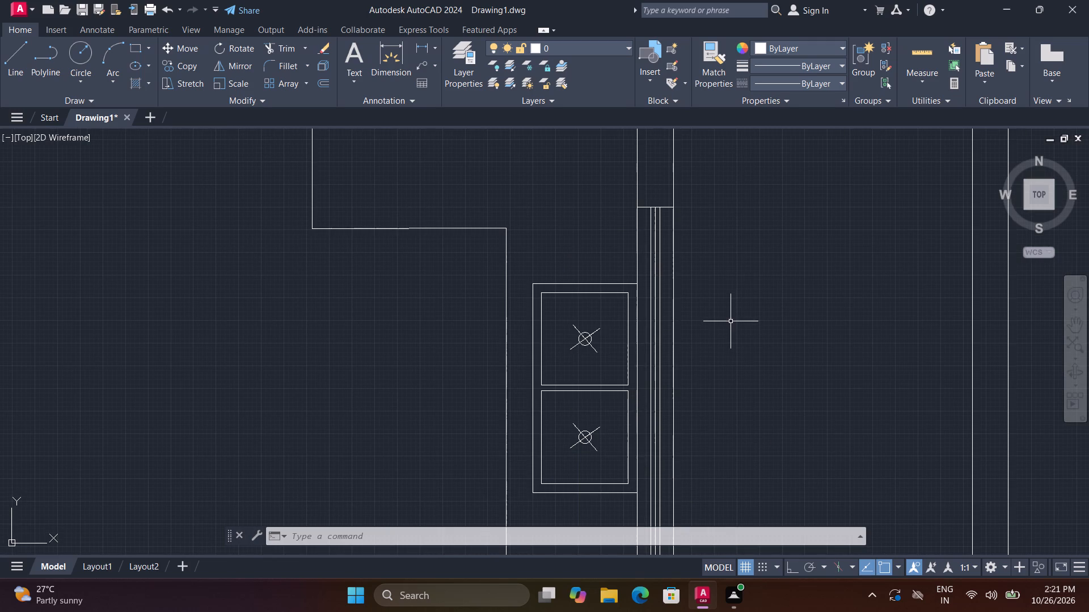
Move the rectangular sink block from beside the plan to the inner corner of the kitchen's L-shaped counter.
scroll(731, 321, "down", 2)
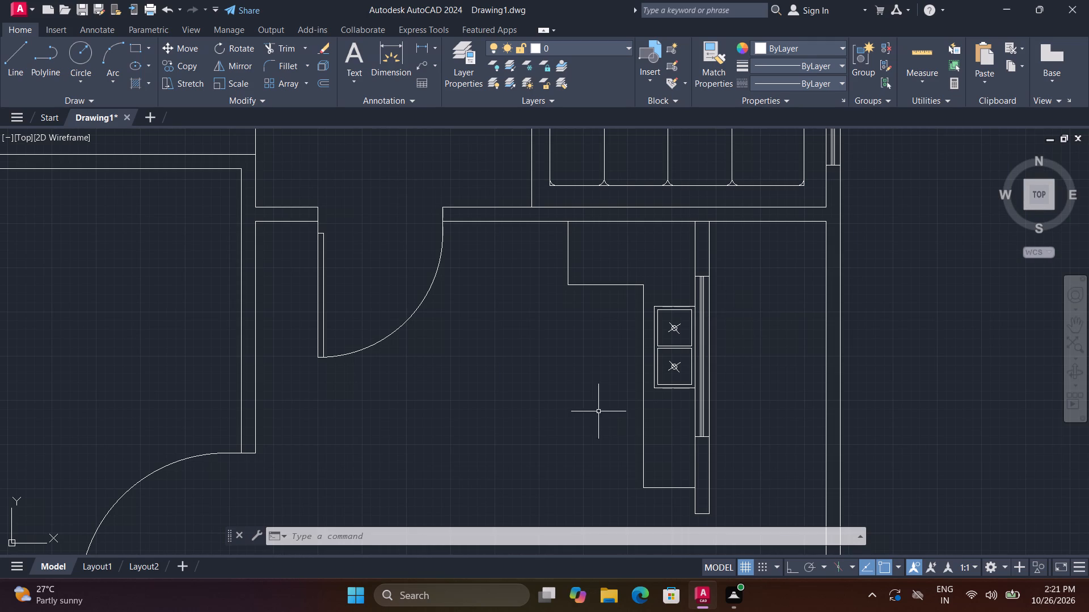
scroll(518, 396, "down", 2)
scroll(669, 324, "down", 2)
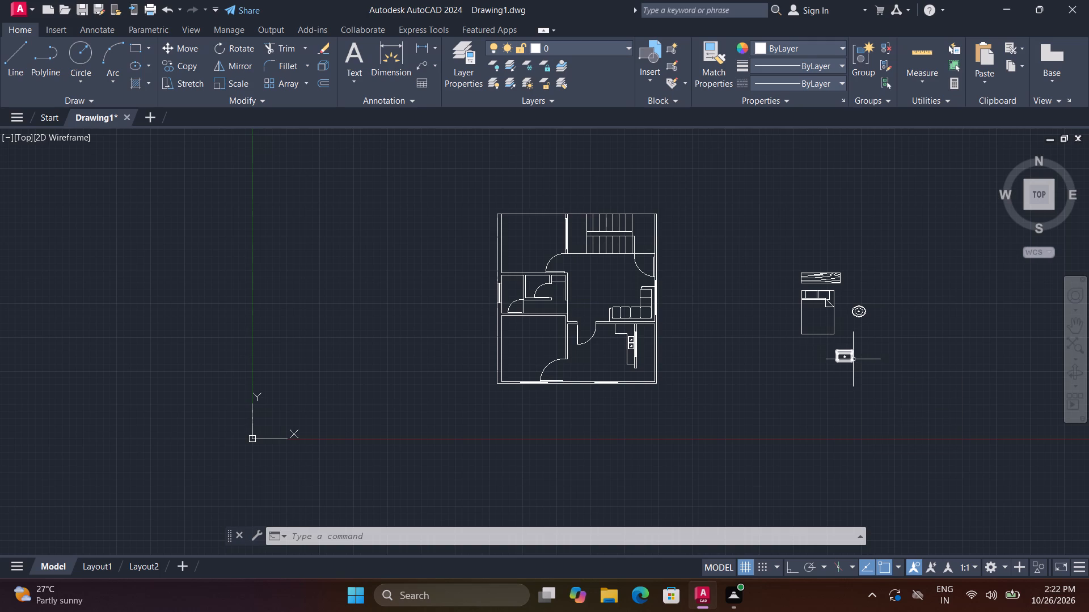
left_click(853, 359)
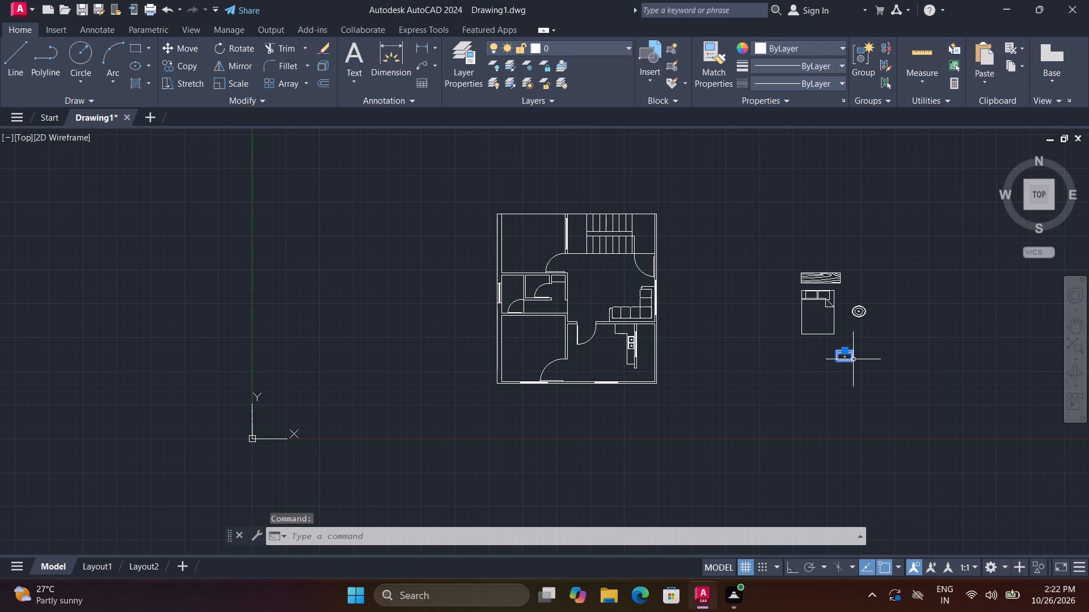
type("m")
key("space")
left_click(853, 359)
scroll(628, 347, "up", 3)
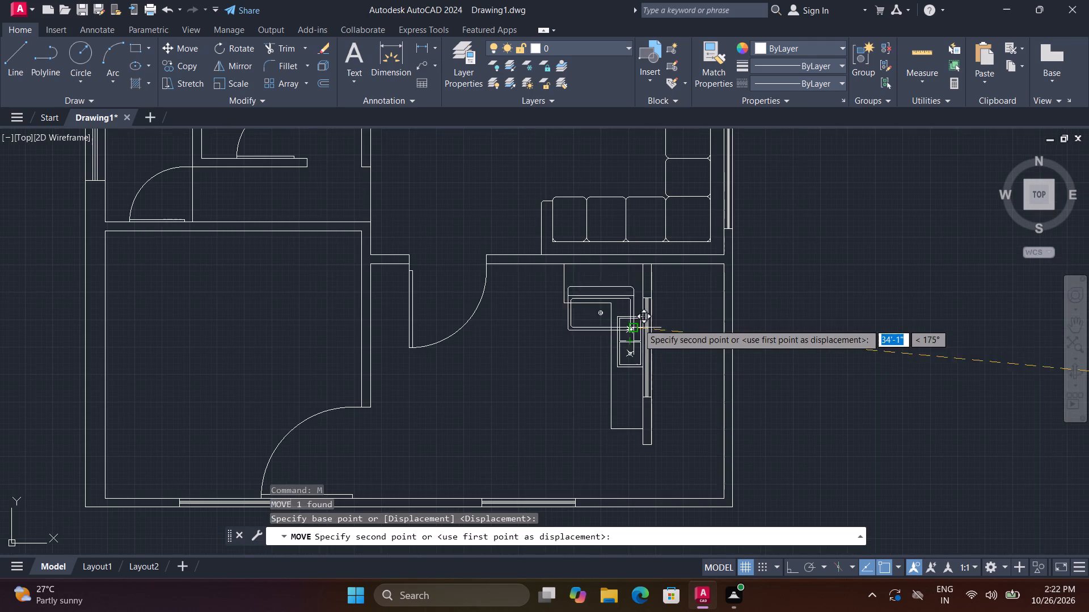
scroll(631, 308, "up", 2)
left_click(639, 312)
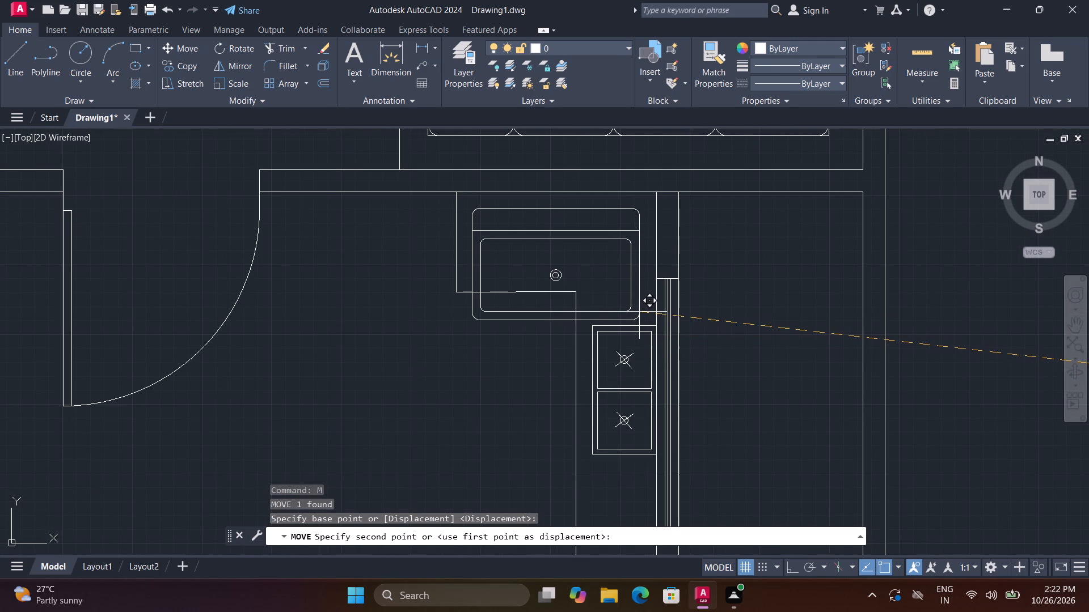
Scale the sink block down to a little over half size about its upper corner near the window wall.
type("sc")
key("space")
left_click(640, 301)
key("space")
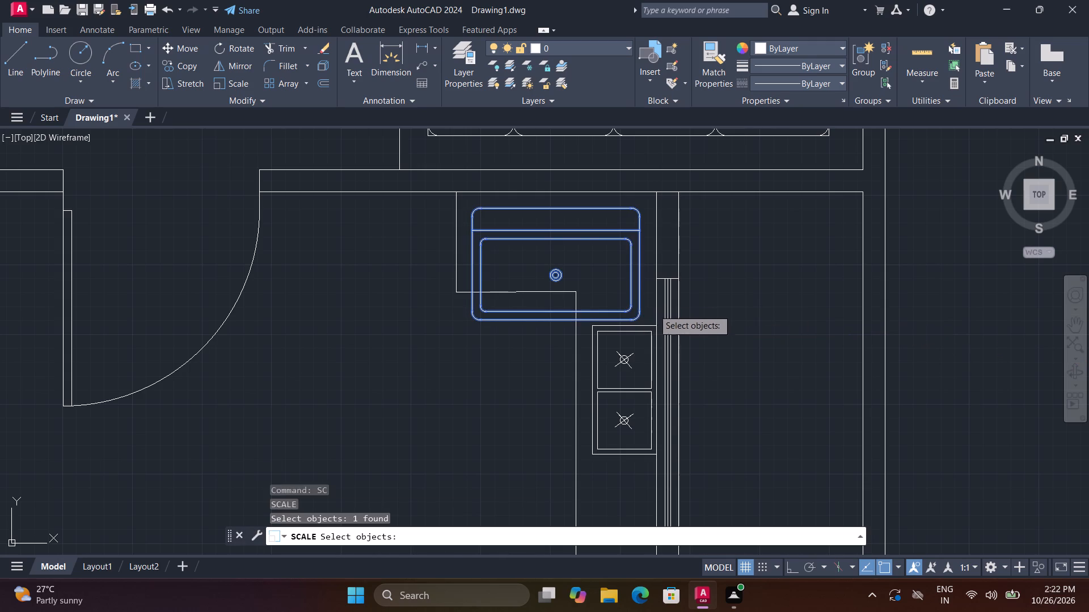
left_click(636, 218)
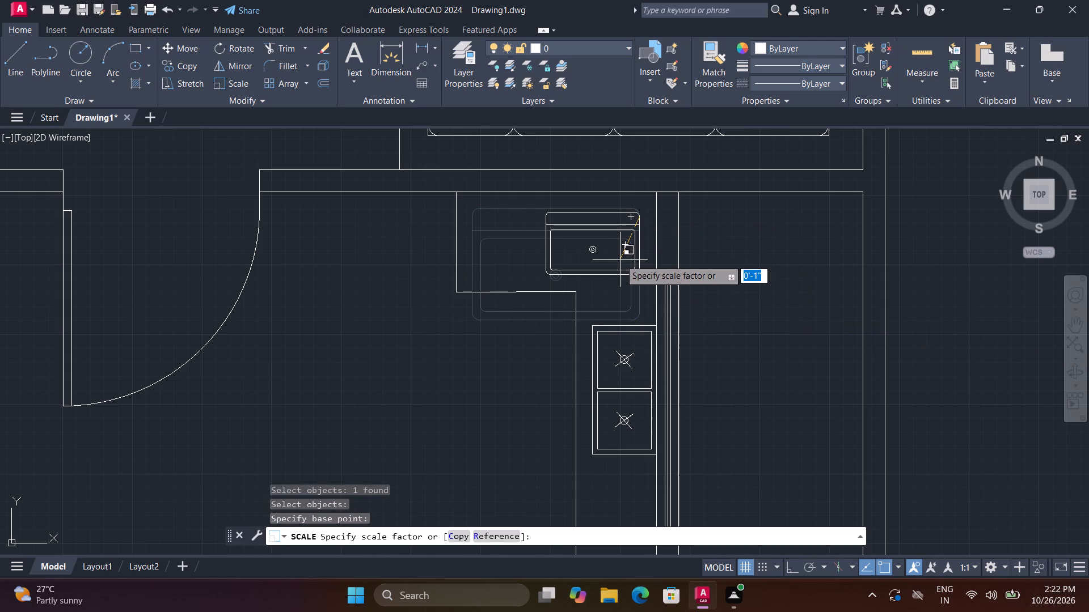
left_click(620, 260)
Move the sink block about 3" diagonally towards the counter's wall corner.
type("m")
key("space")
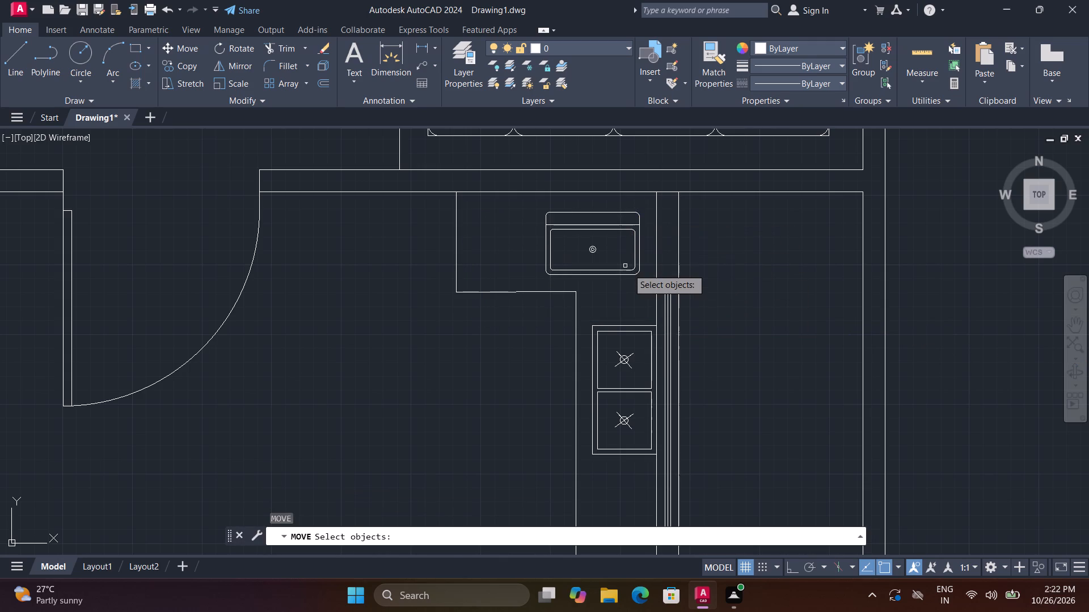
left_click(628, 269)
key("space")
left_click(635, 226)
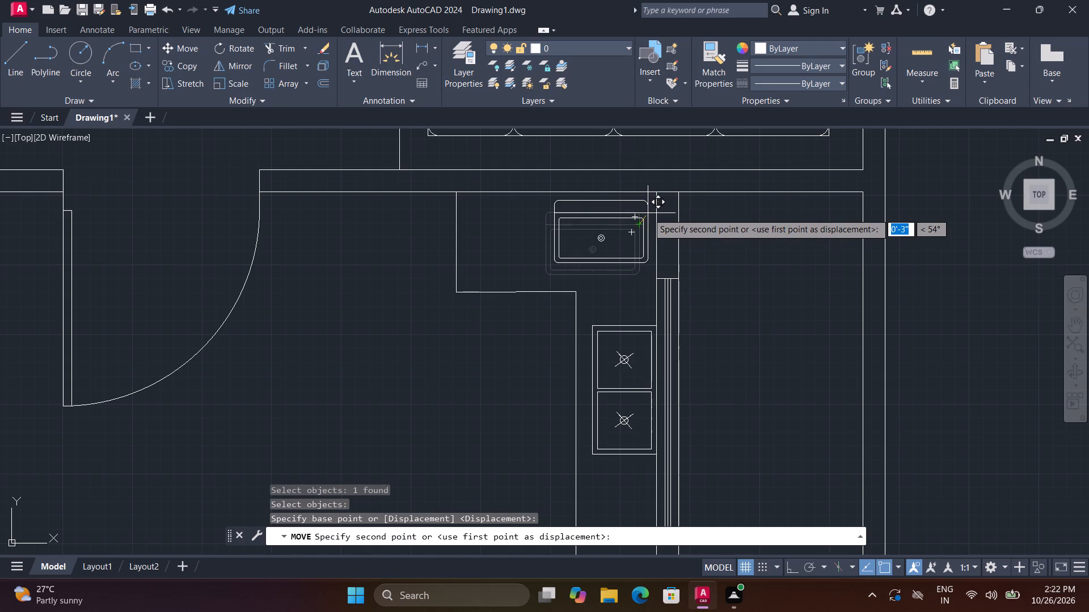
left_click(648, 213)
scroll(647, 214, "down", 1)
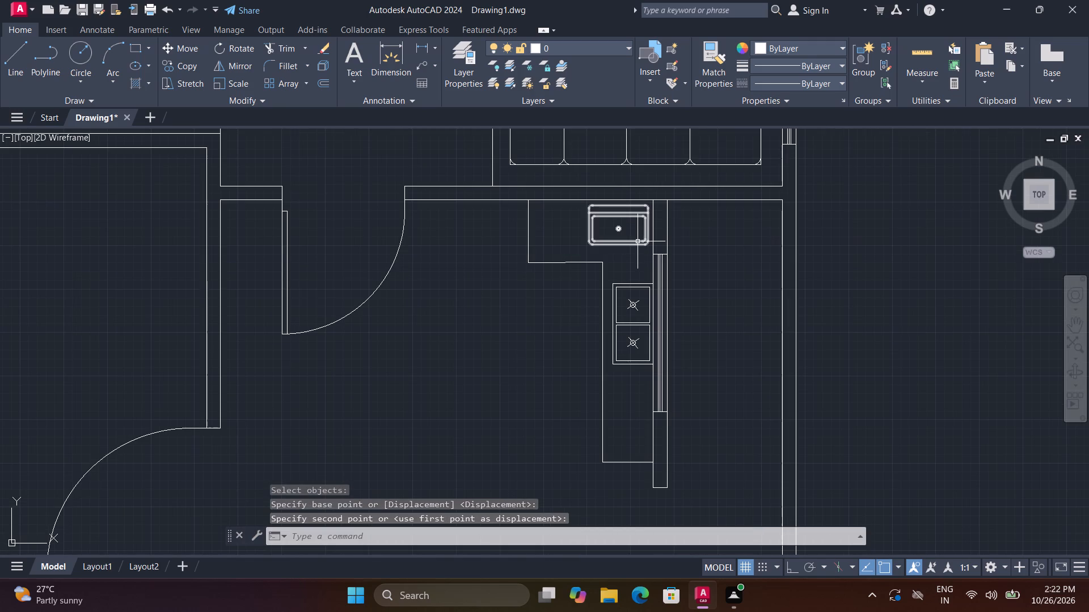
Move the kitchen sink block away from the window wall to the middle of the counter's short leg.
left_click(636, 244)
key("space")
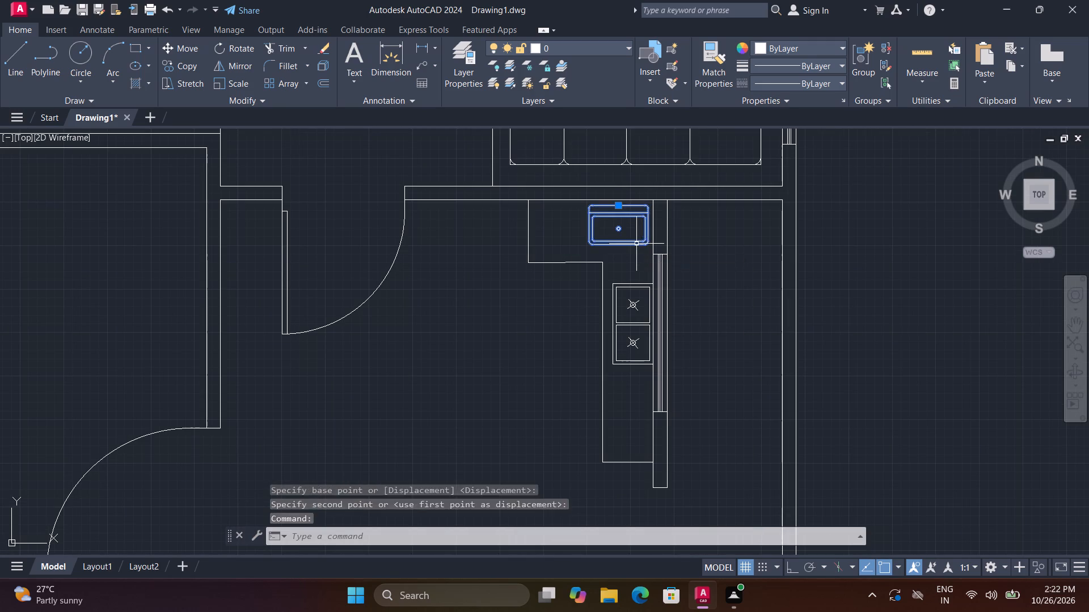
left_click(636, 244)
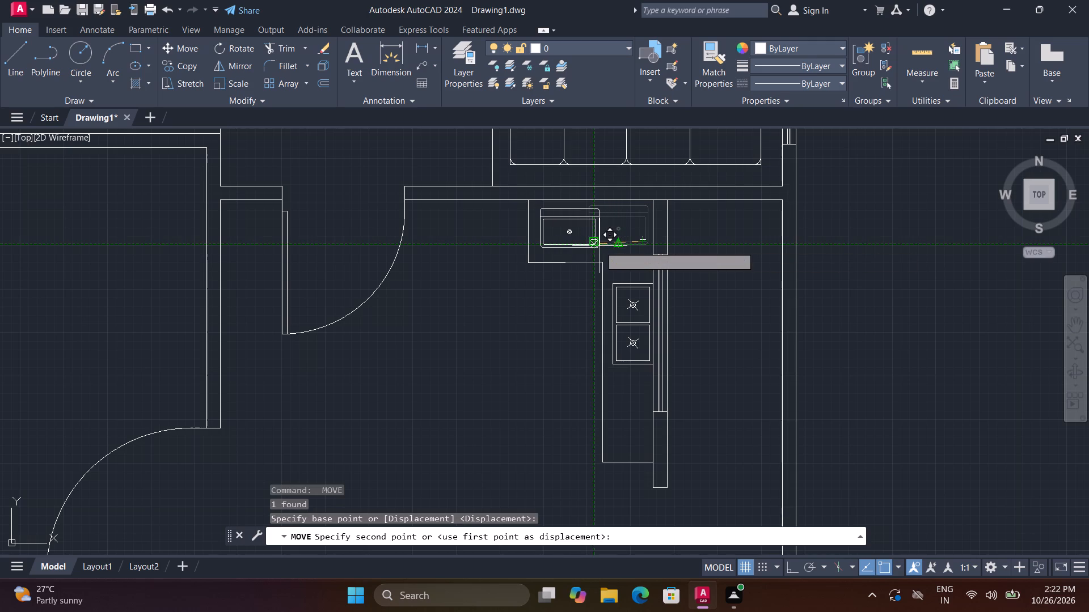
left_click(599, 246)
Insert the two-door 36 in top-view refrigerator block from DesignCenter's Kitchens.dwg beside the plan.
scroll(603, 242, "down", 2)
scroll(732, 231, "down", 1)
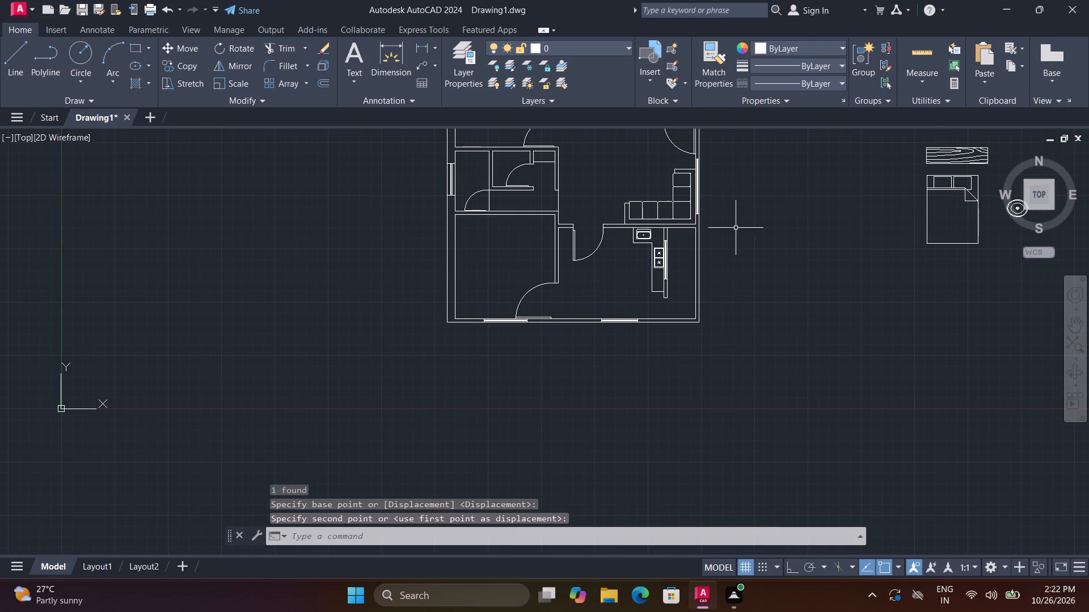
key("ctrl+2")
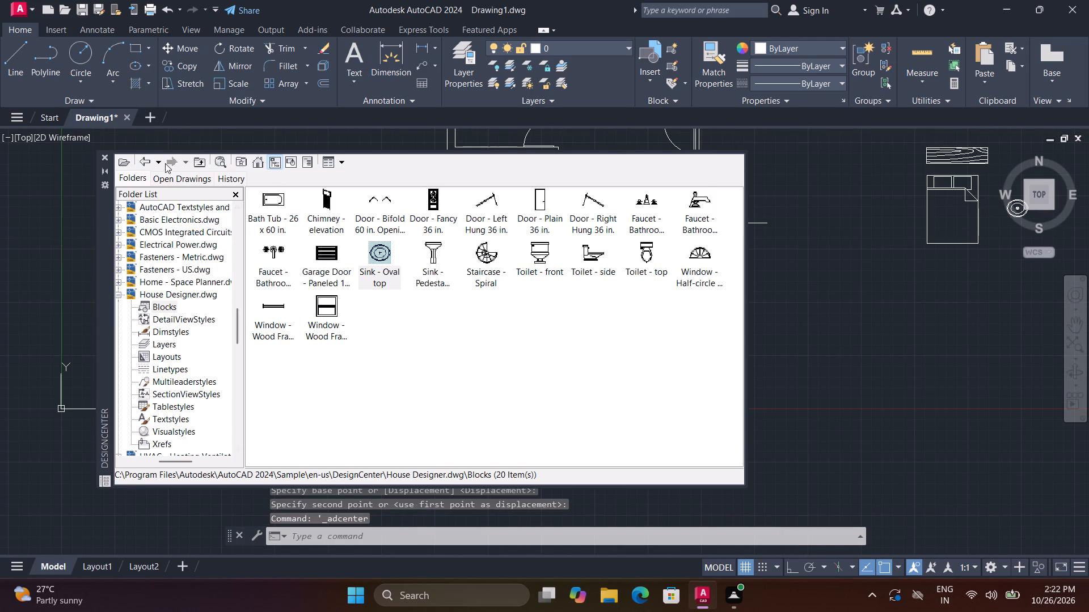
left_click(142, 159)
left_click(142, 159)
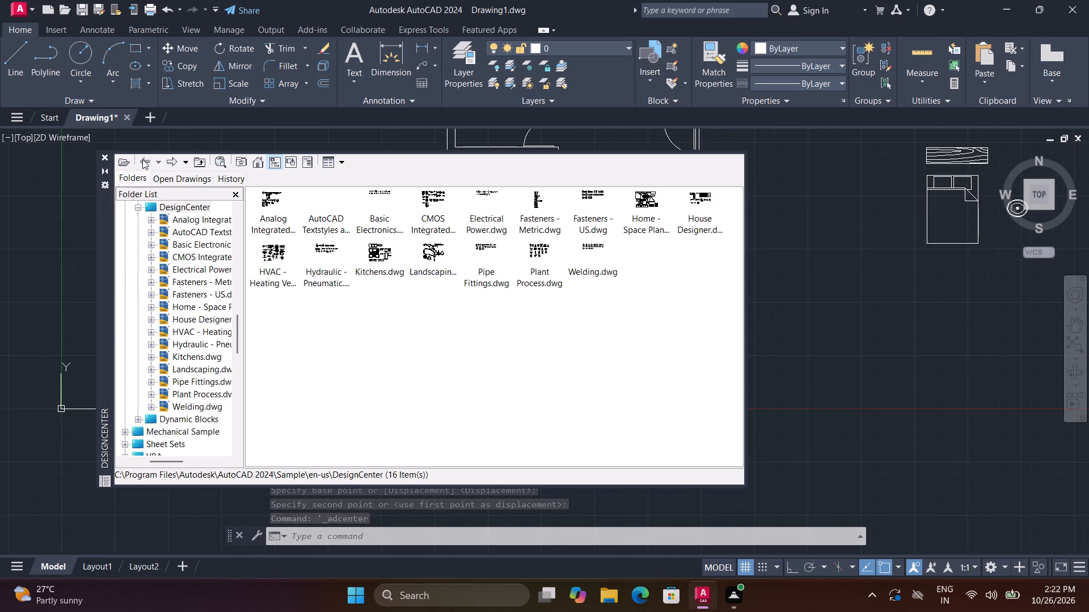
double_click(379, 252)
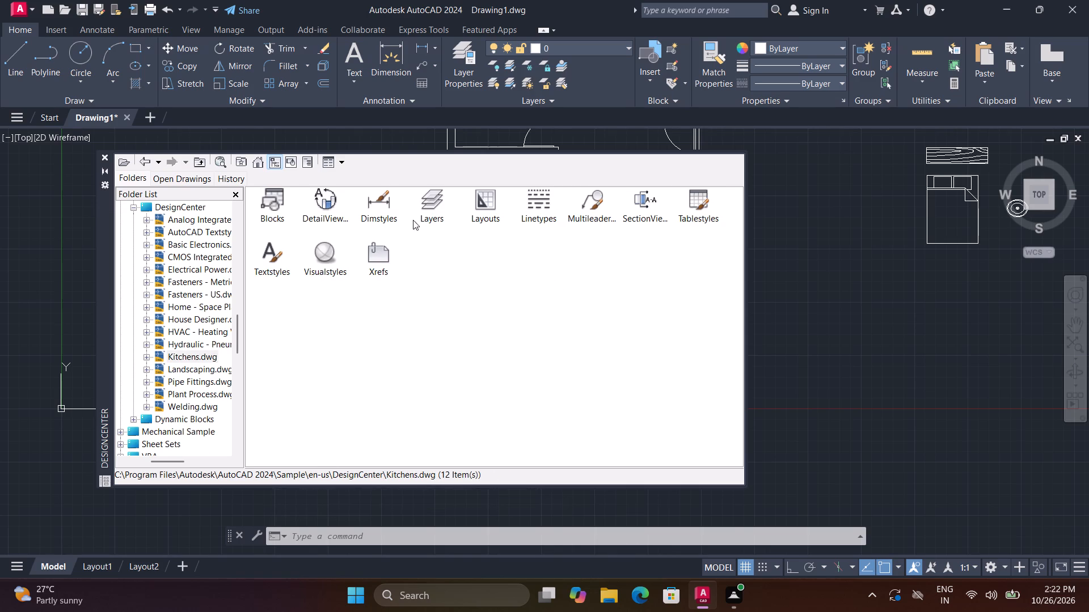
triple_click(275, 198)
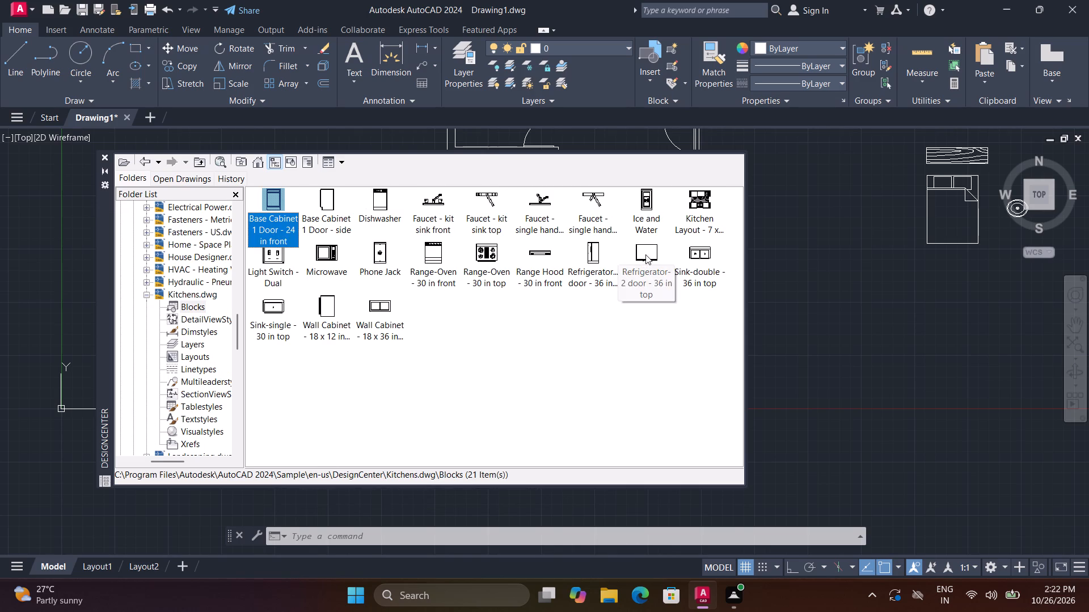
left_click_drag(645, 254, 782, 253)
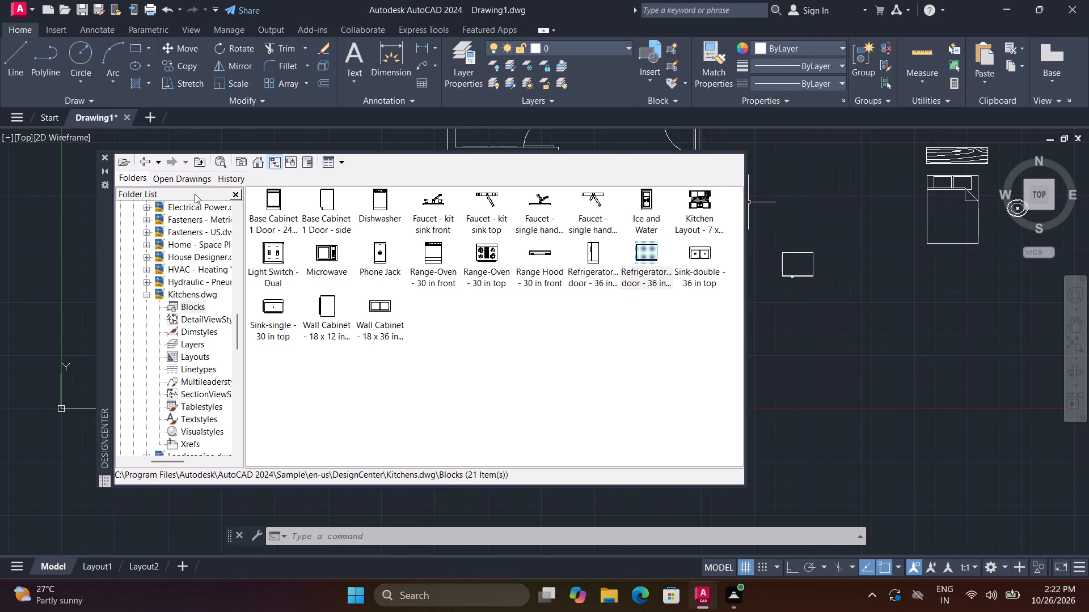
left_click(104, 158)
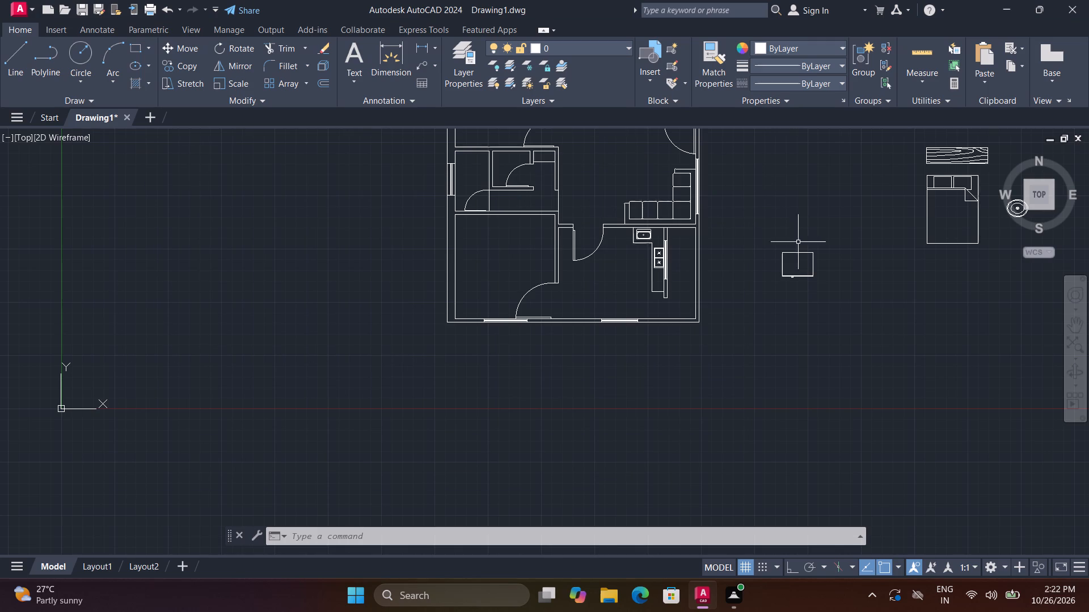
Move the refrigerator block by its upper corner from beside the plan to the kitchen door jamb next to the counter.
left_click(811, 261)
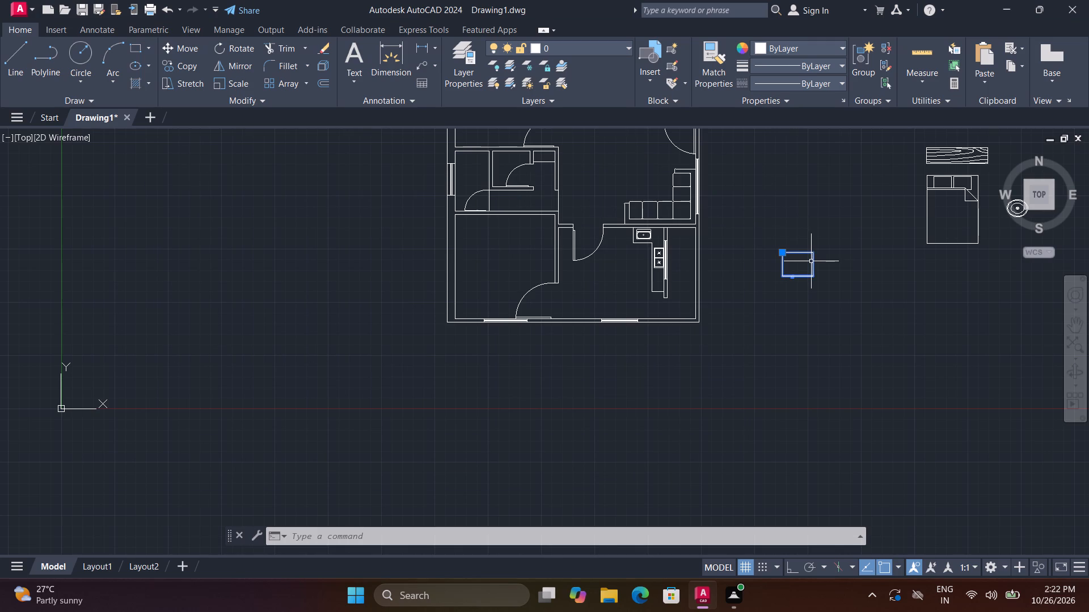
type("m")
key("space")
left_click(780, 256)
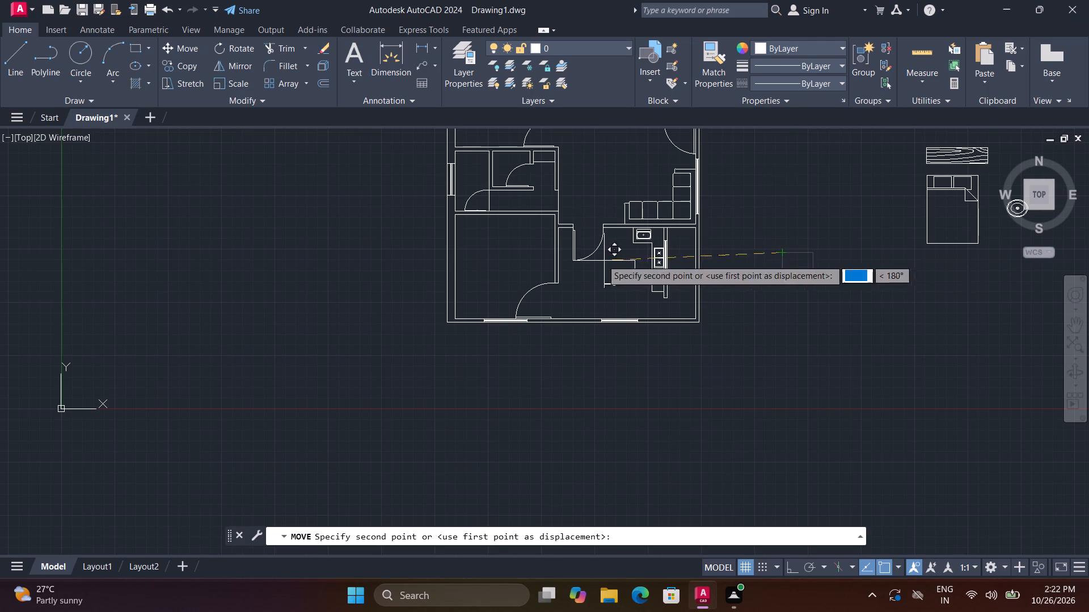
scroll(600, 233, "up", 2)
left_click(602, 231)
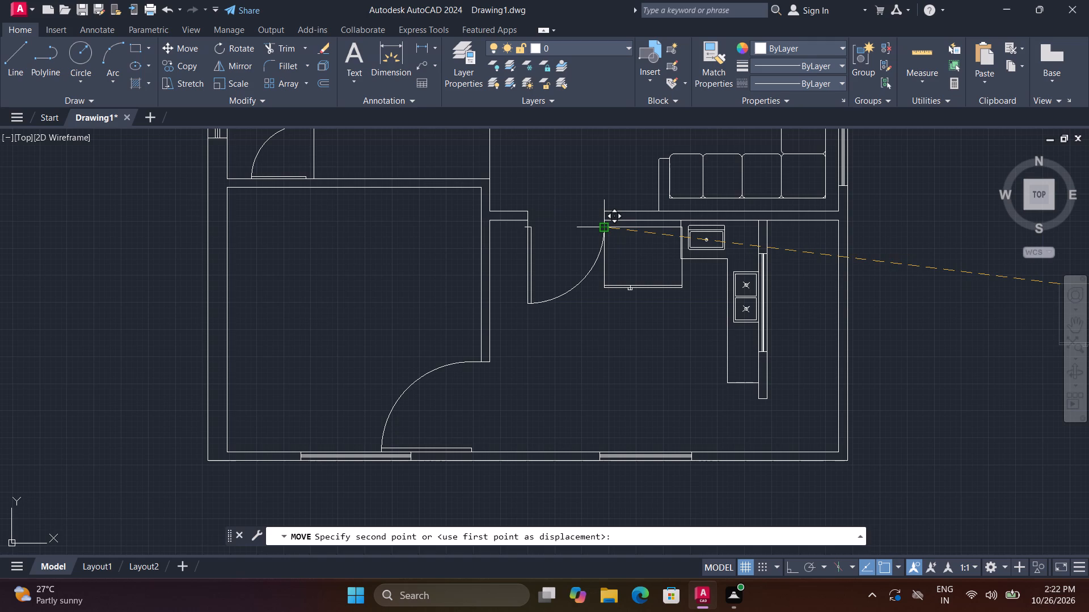
Scale the refrigerator block down to a little under three-quarters size about its lower corner on the door side.
scroll(602, 231, "up", 2)
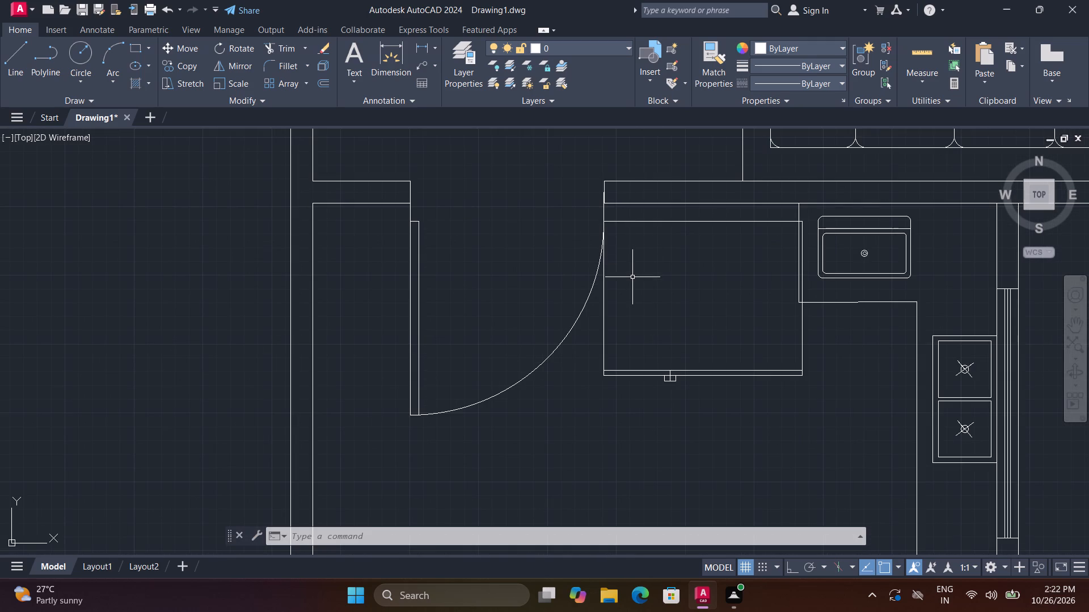
key("s")
key("c")
key("space")
left_click(619, 369)
key("space")
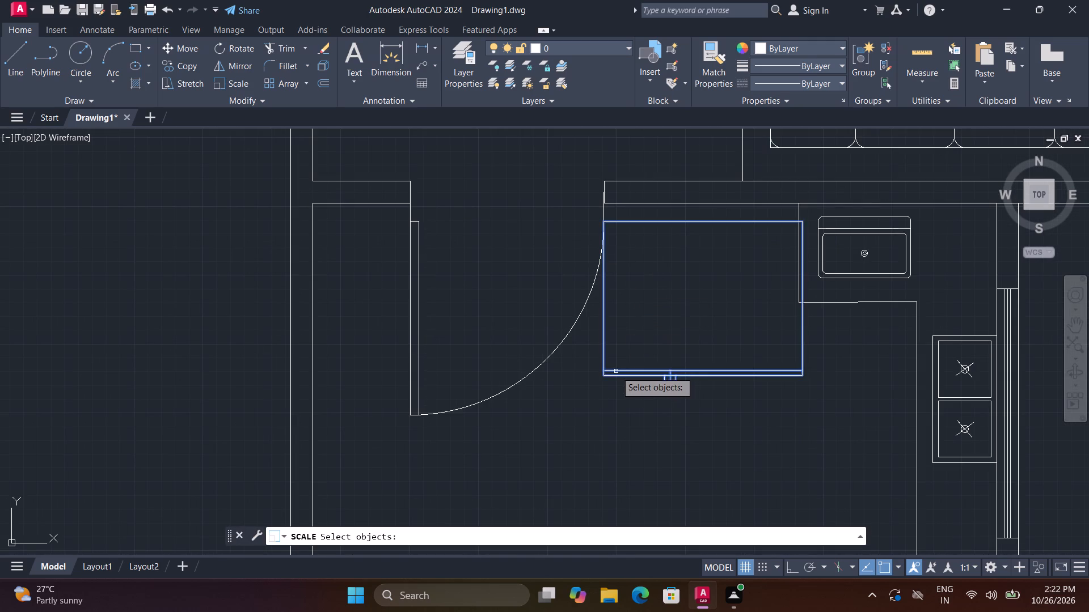
left_click(604, 375)
left_click(666, 340)
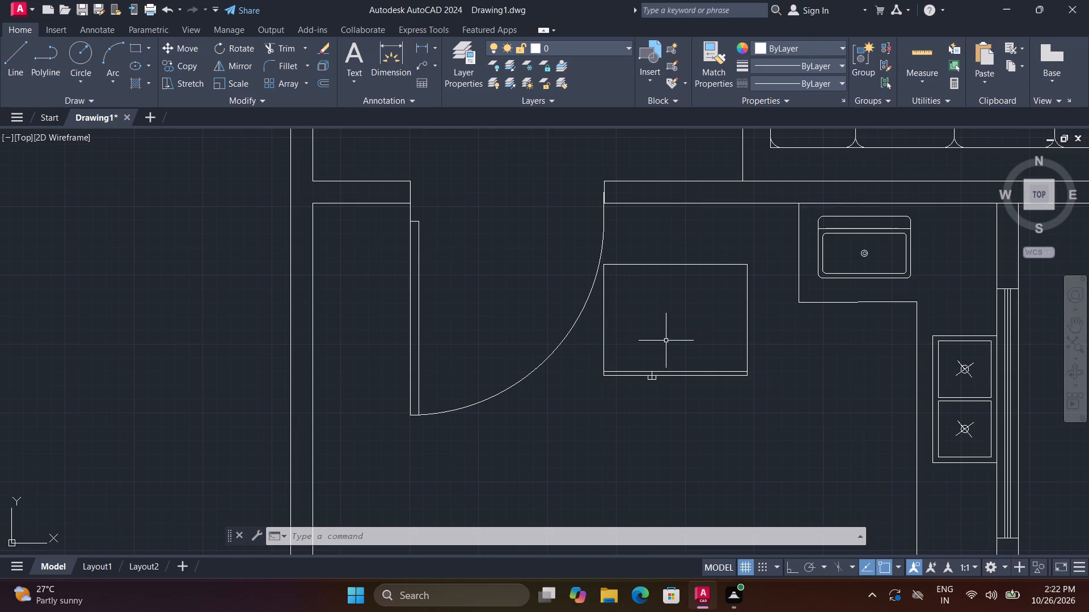
Move the refrigerator block by its rear edge against the kitchen's upper wall, between the door opening and the counter.
key("m")
key("space")
left_click(698, 376)
key("space")
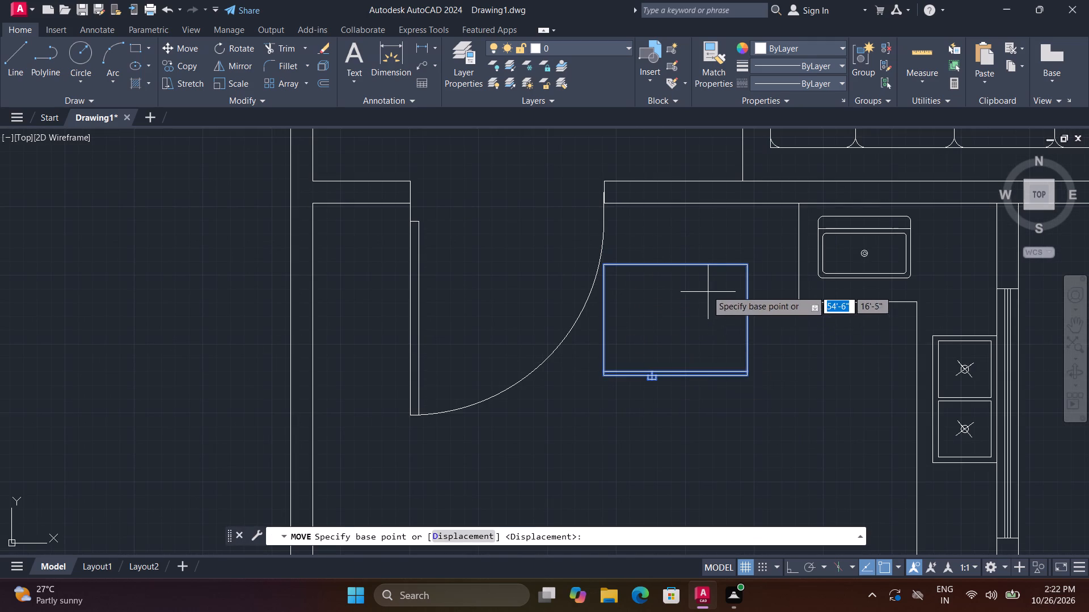
left_click(672, 265)
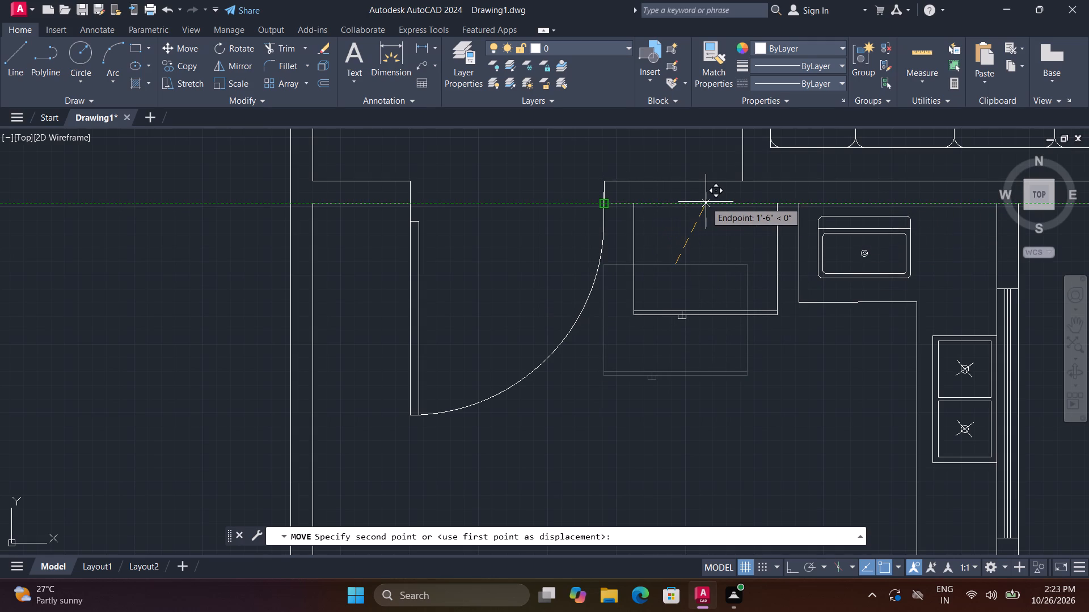
left_click(706, 202)
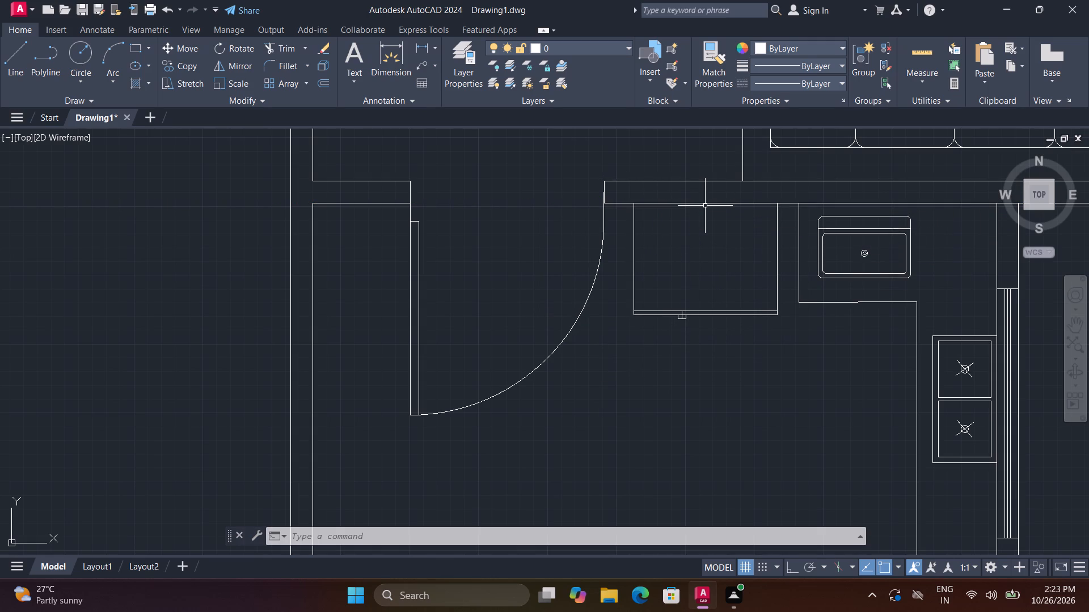
Move the oval sink block by its centre from beside the plan into the bathroom, just below the small corner counter.
scroll(705, 211, "down", 2)
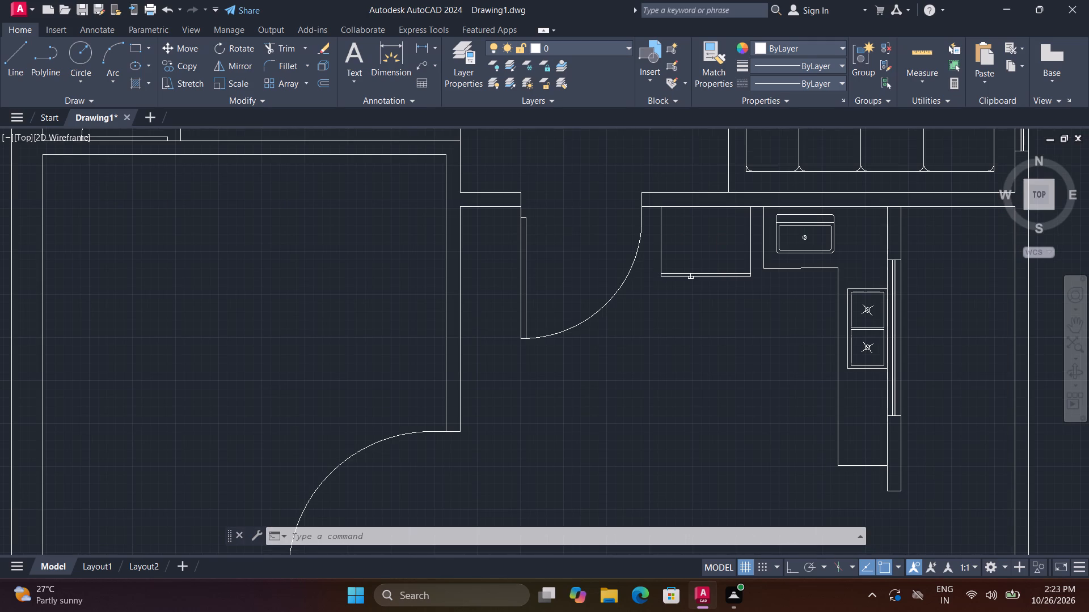
scroll(705, 214, "down", 2)
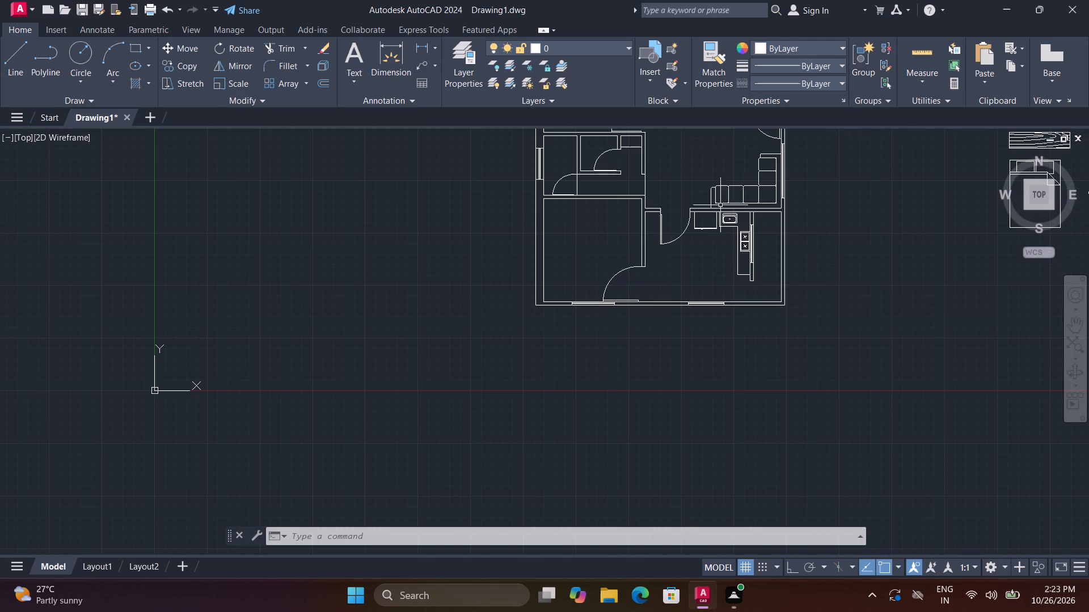
scroll(943, 147, "down", 1)
middle_click_drag(924, 222, 736, 373)
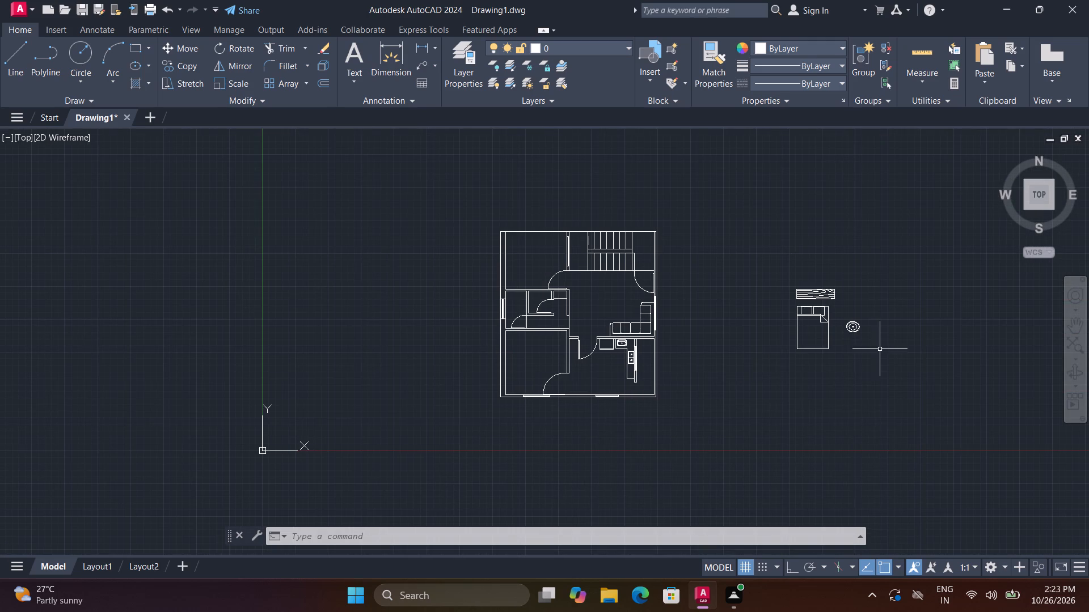
left_click(859, 326)
key("m")
key("space")
left_click(851, 328)
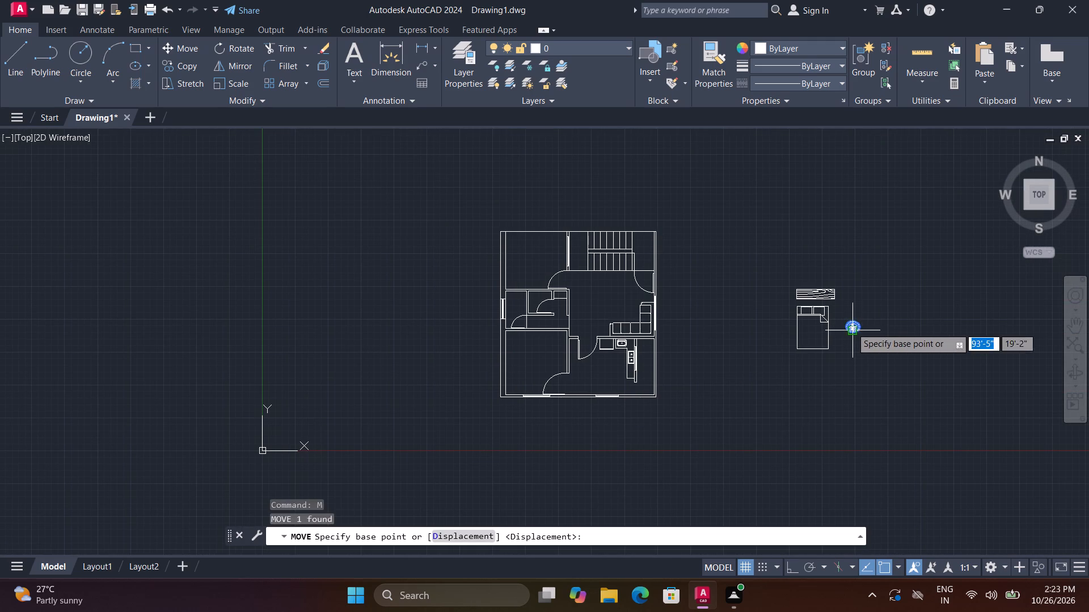
scroll(545, 311, "up", 5)
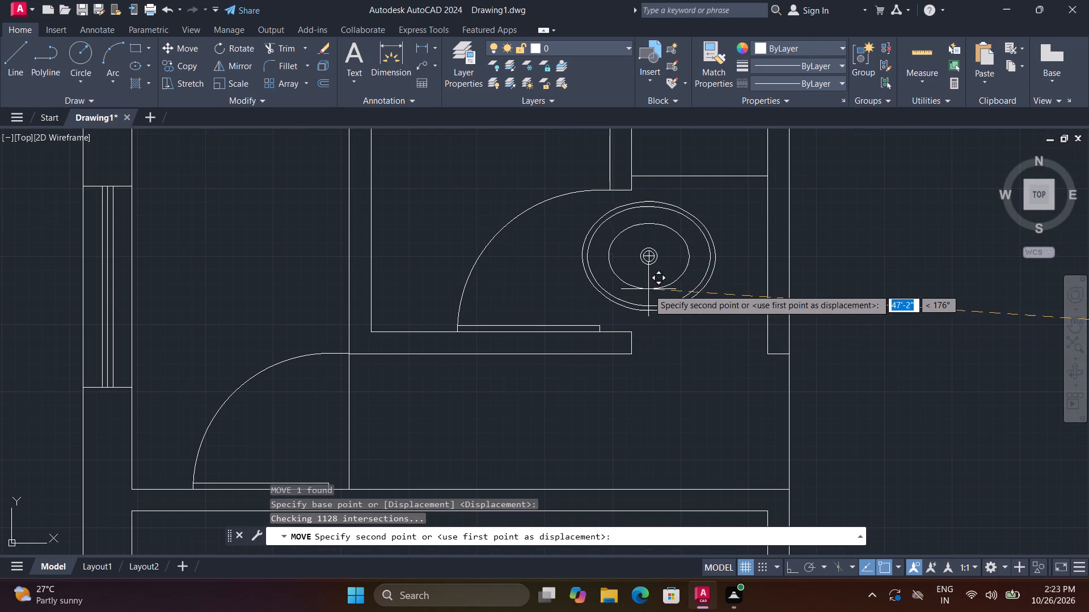
left_click(660, 290)
Scale the oval sink block down to about 0.6 of its size about its centre.
scroll(668, 288, "down", 2)
type("sc")
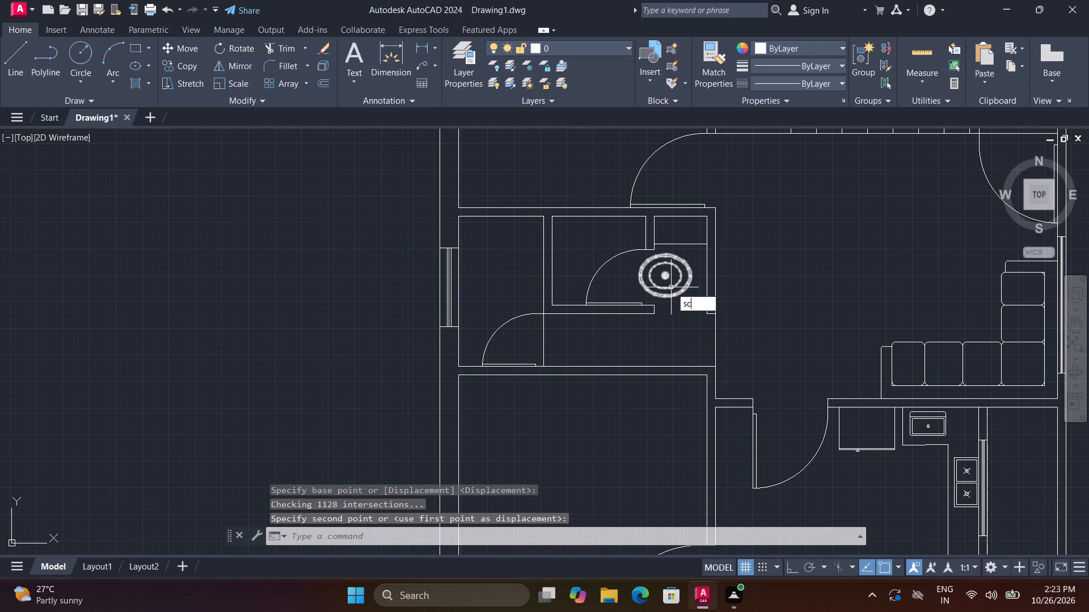
key("space")
left_click(665, 278)
key("space")
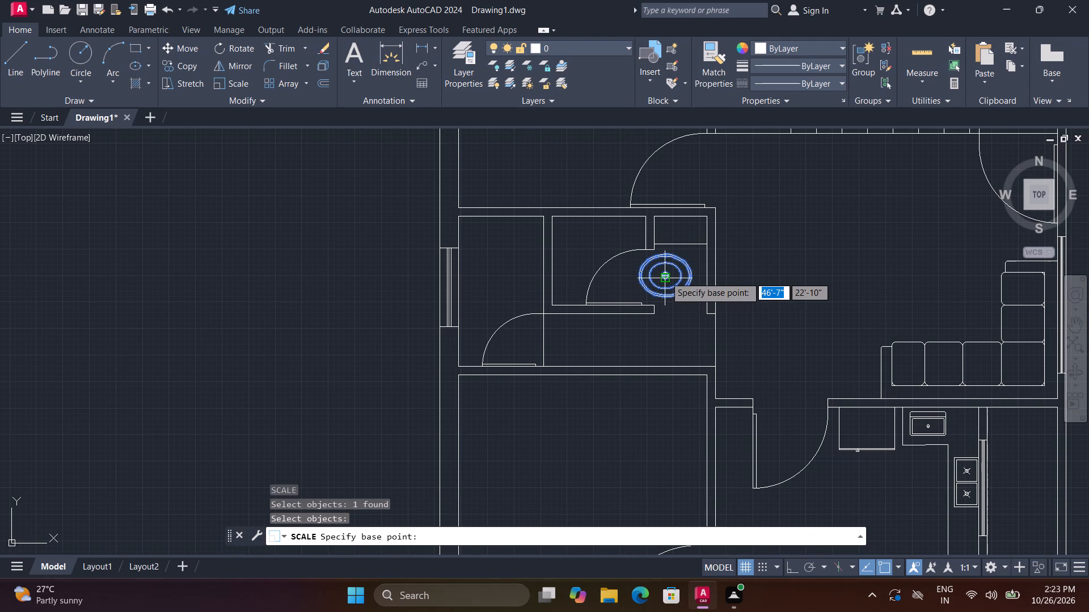
left_click(665, 273)
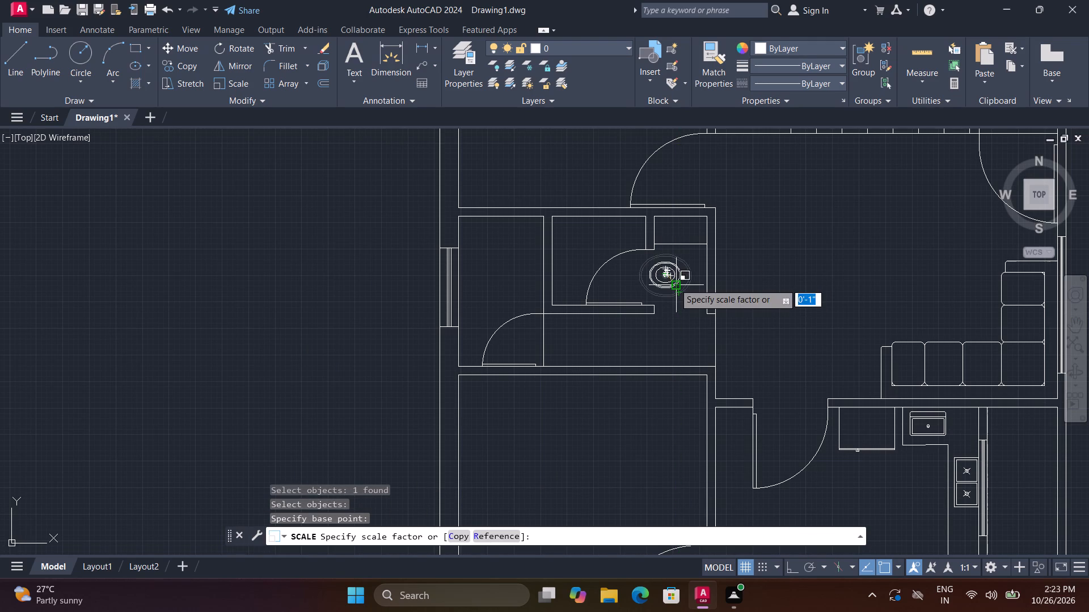
left_click(674, 283)
Move the oval sink by its top edge onto the small bathroom counter, touching the upper wall's inner face.
scroll(677, 276, "up", 2)
type("m")
key("space")
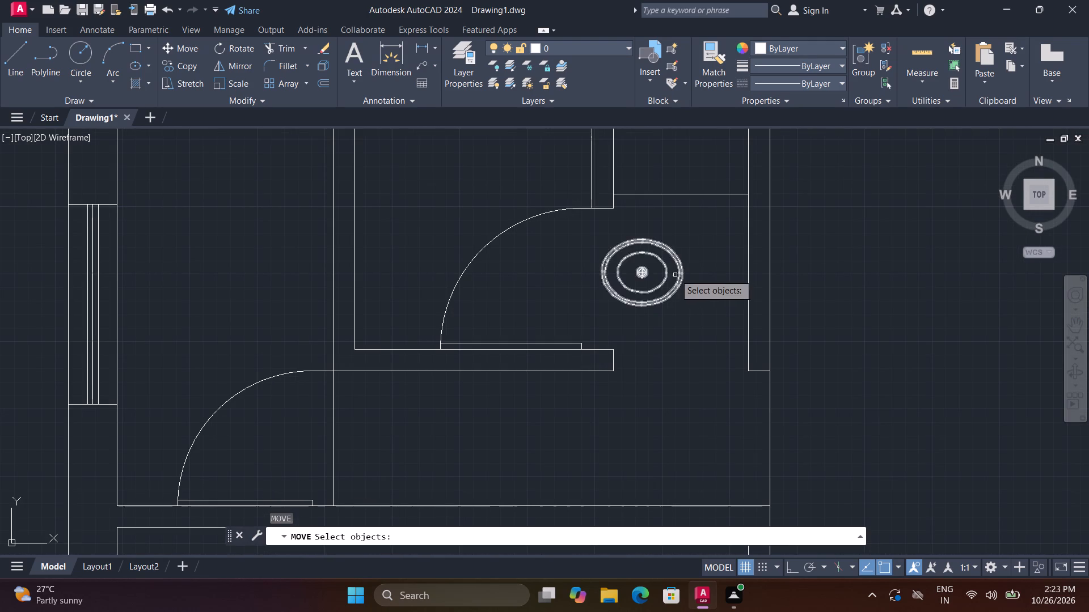
left_click(644, 274)
key("space")
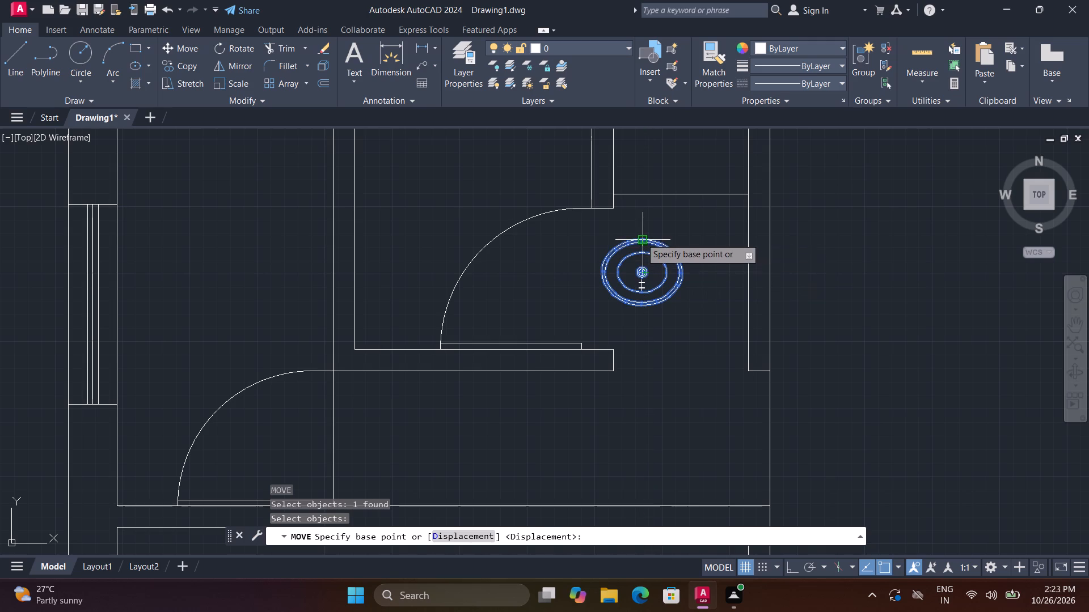
left_click(641, 235)
middle_click_drag(686, 169, 650, 305)
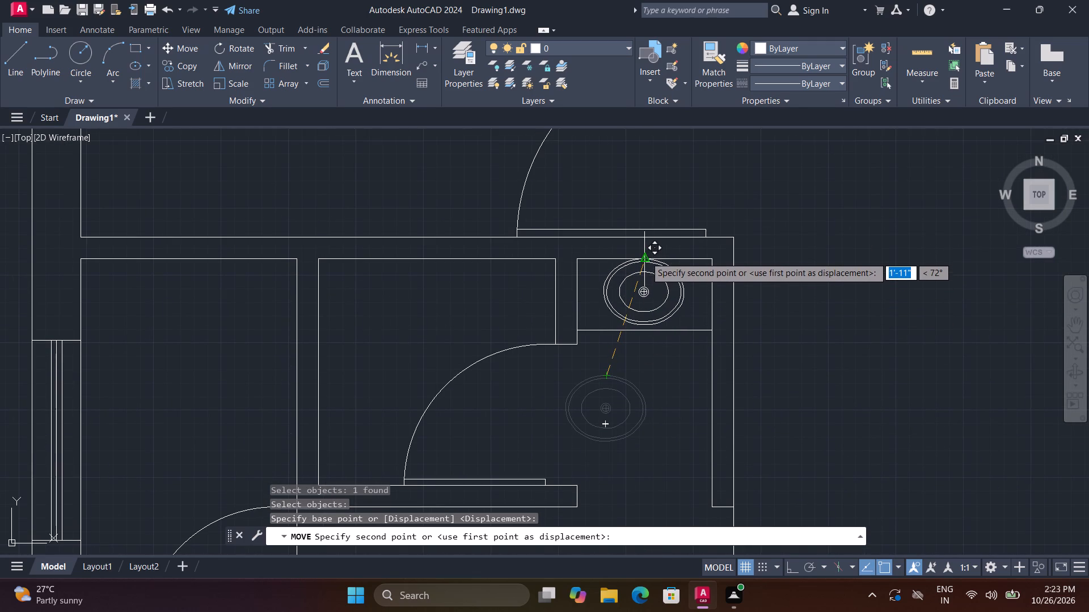
left_click(645, 257)
Rotate the bed block beside the plan 90° counterclockwise about its lower corner farthest from the plan.
scroll(652, 265, "down", 2)
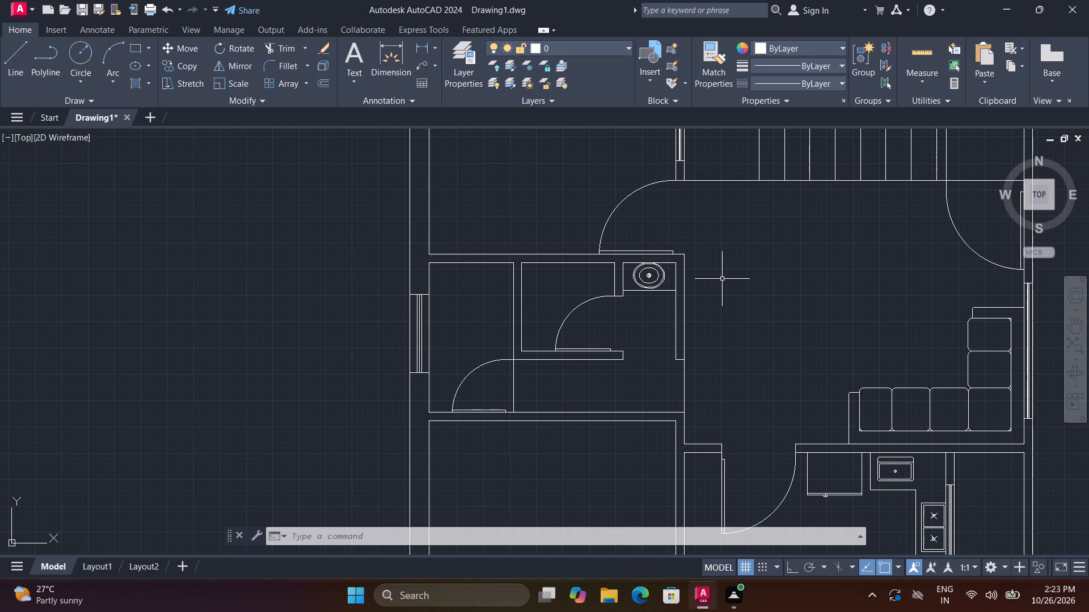
scroll(740, 204, "down", 1)
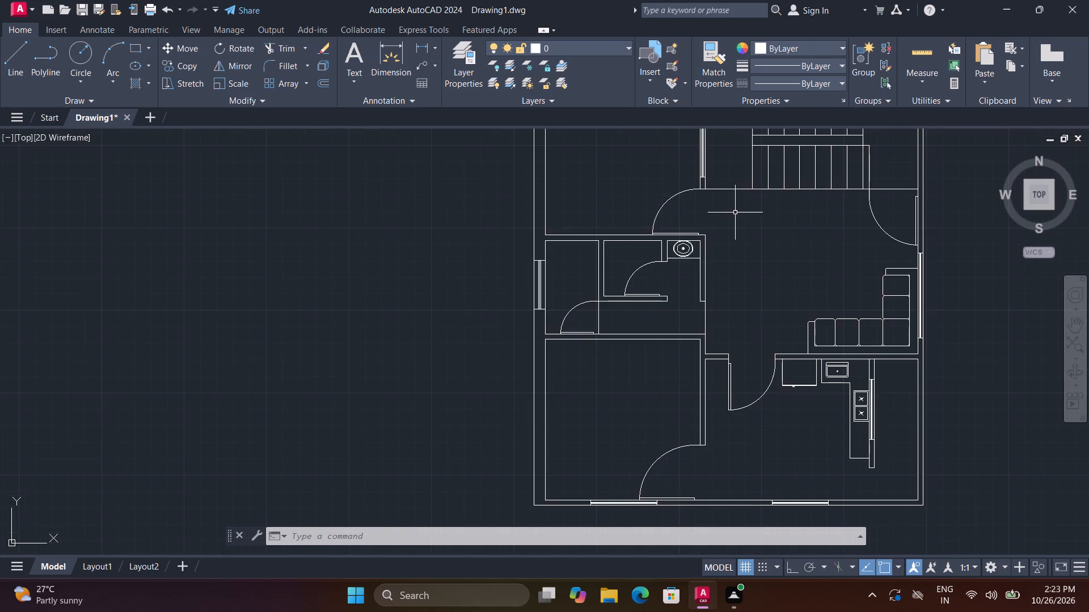
scroll(735, 212, "down", 2)
middle_click_drag(901, 244, 757, 344)
middle_click(757, 344)
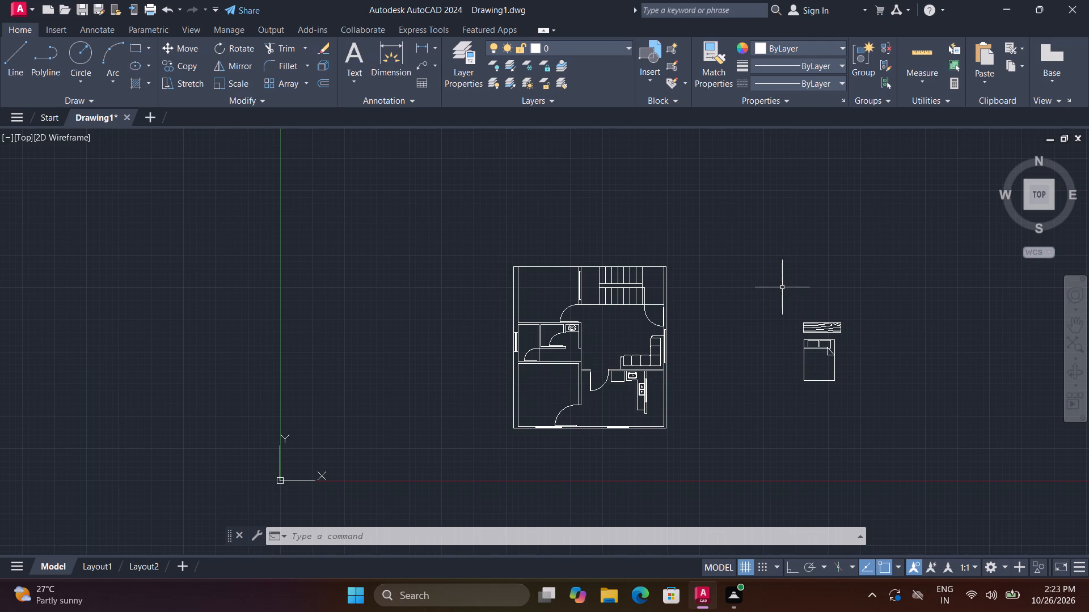
left_click(829, 348)
type("ro")
key("space")
left_click(836, 379)
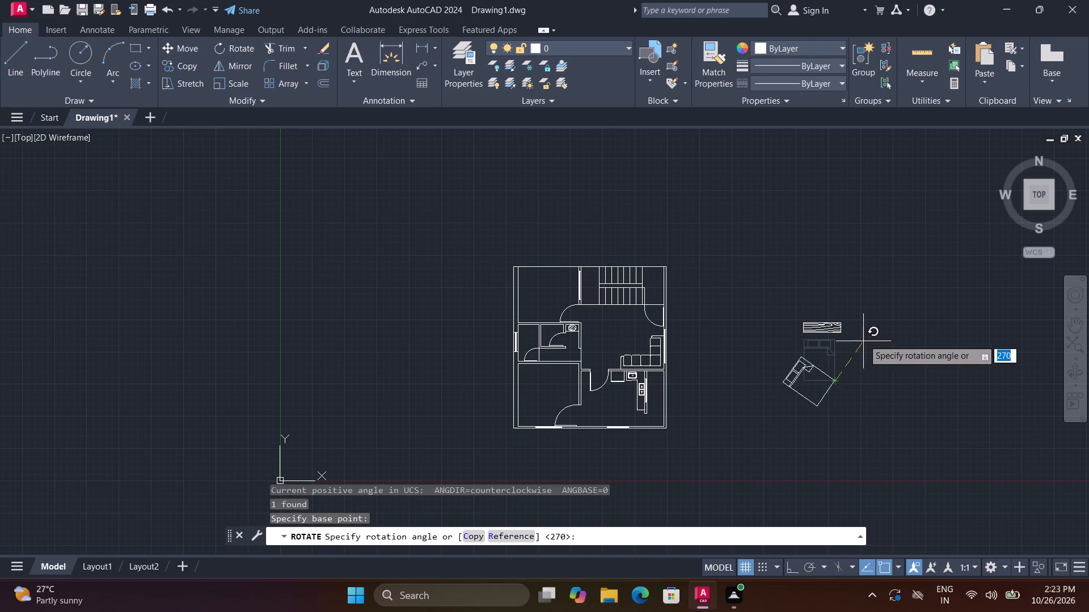
left_click(831, 279)
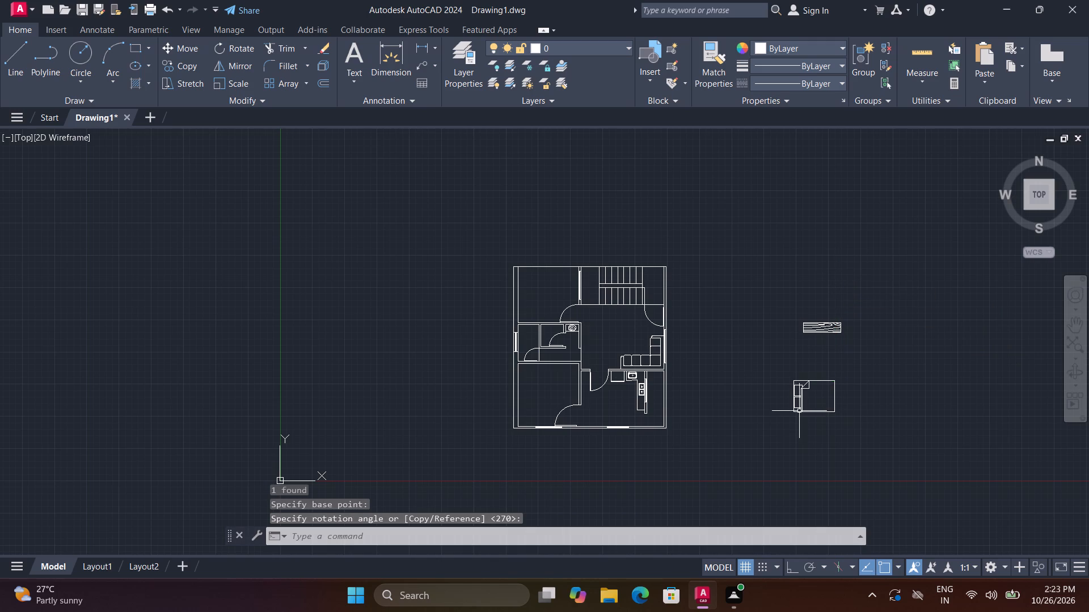
Copy the bed block by the midpoint of its head edge into the upper bedroom, against the outer wall's inner face.
left_click(799, 410)
type("co")
key("space")
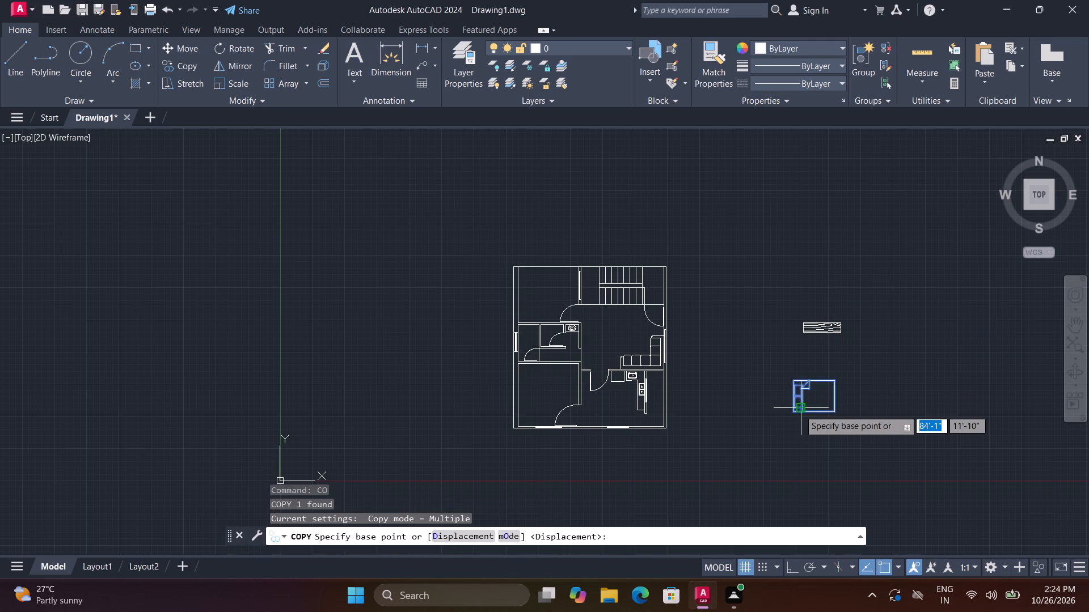
scroll(799, 410, "up", 4)
left_click(746, 332)
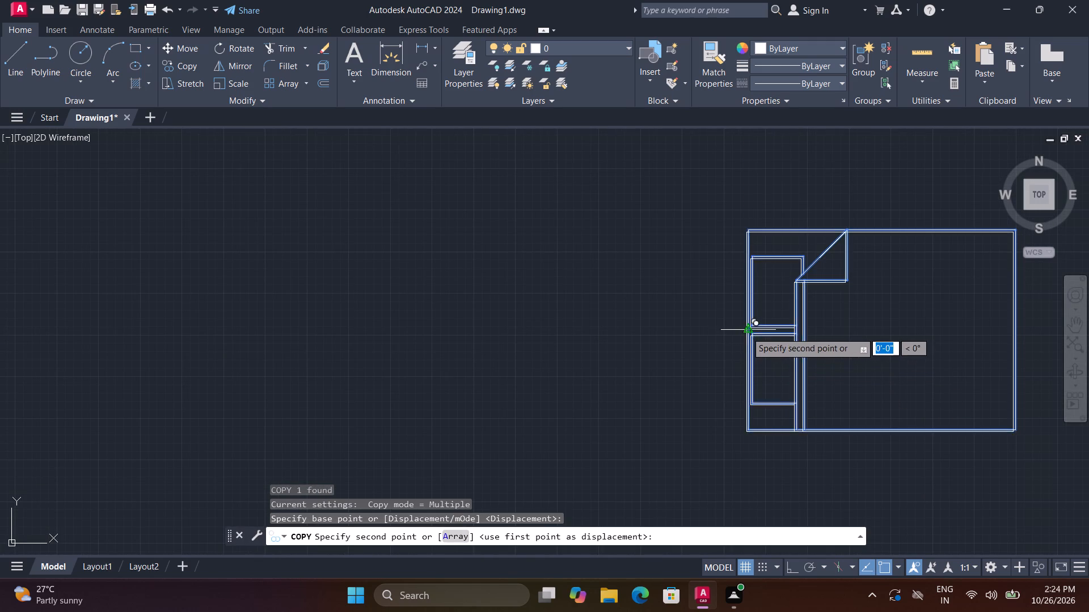
scroll(743, 349, "down", 4)
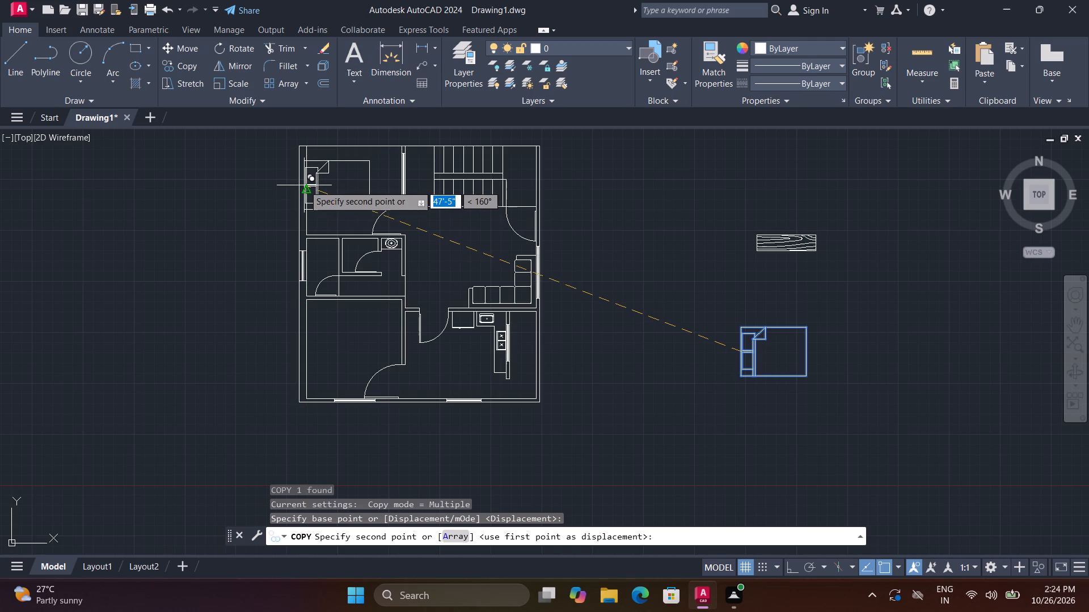
scroll(306, 191, "up", 2)
middle_click_drag(307, 190, 327, 270)
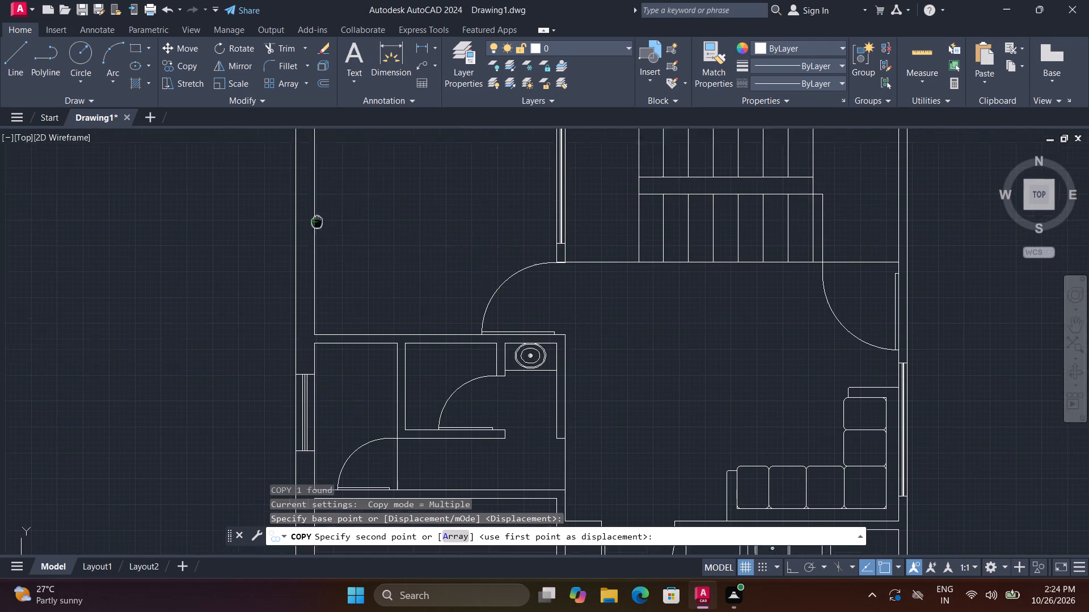
middle_click_drag(327, 270, 337, 321)
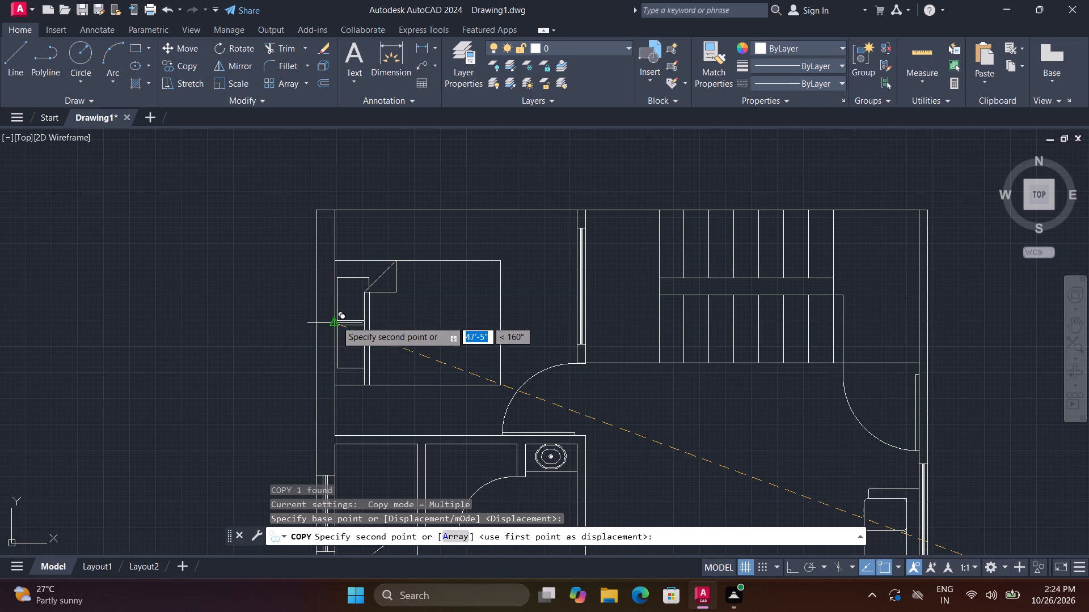
left_click(334, 309)
Place a second copy of the bed in the lower bedroom, with its head against the outer wall's inner face.
scroll(343, 322, "down", 2)
middle_click_drag(387, 368, 419, 250)
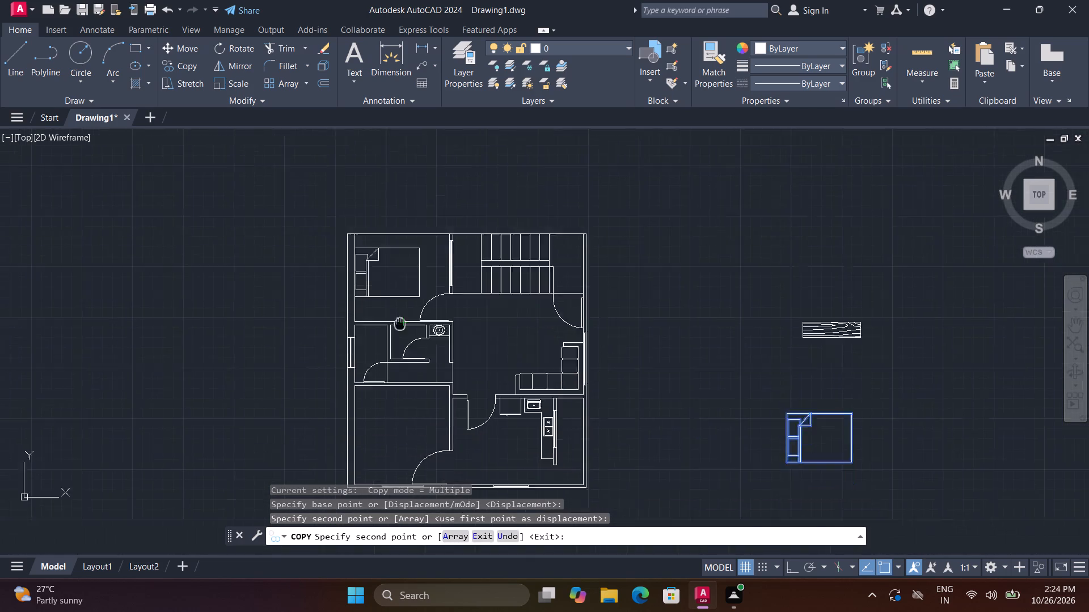
middle_click_drag(419, 250, 438, 188)
scroll(408, 288, "up", 2)
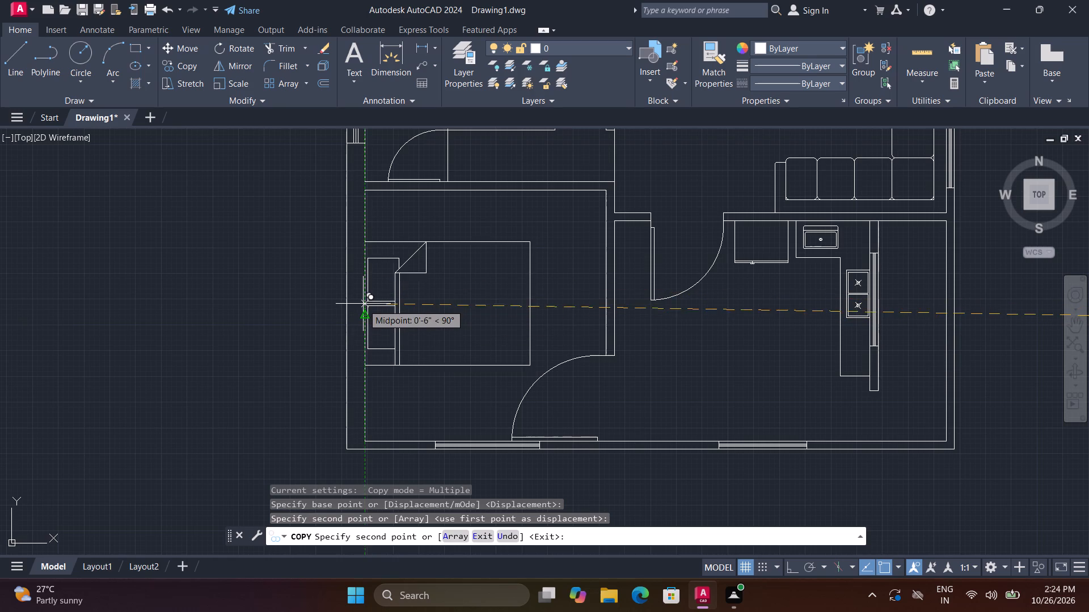
left_click(363, 271)
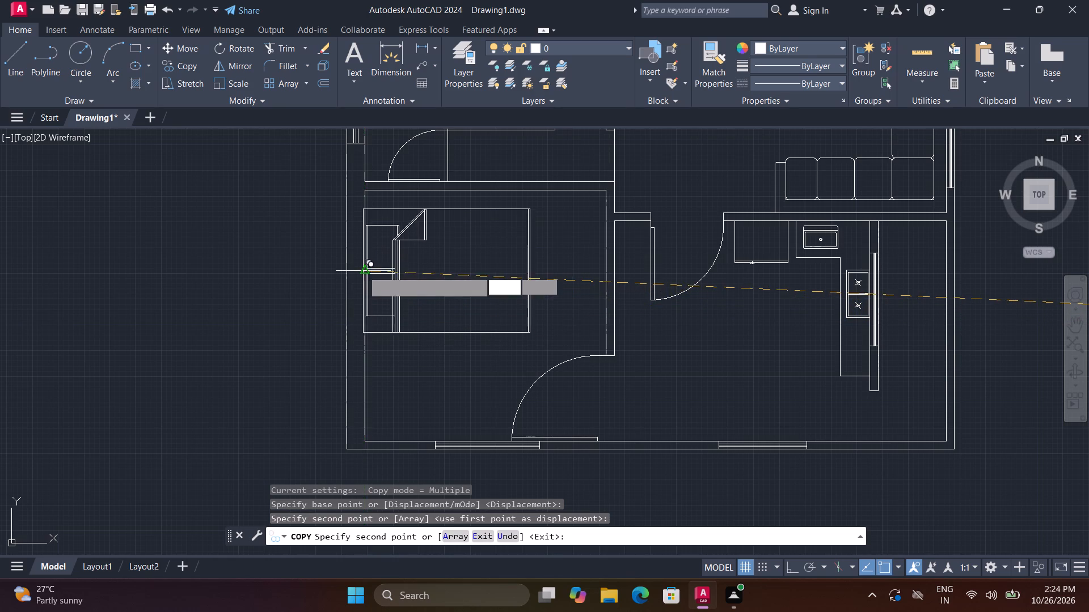
key("space")
Delete the original bed block beside the plan.
scroll(380, 289, "down", 3)
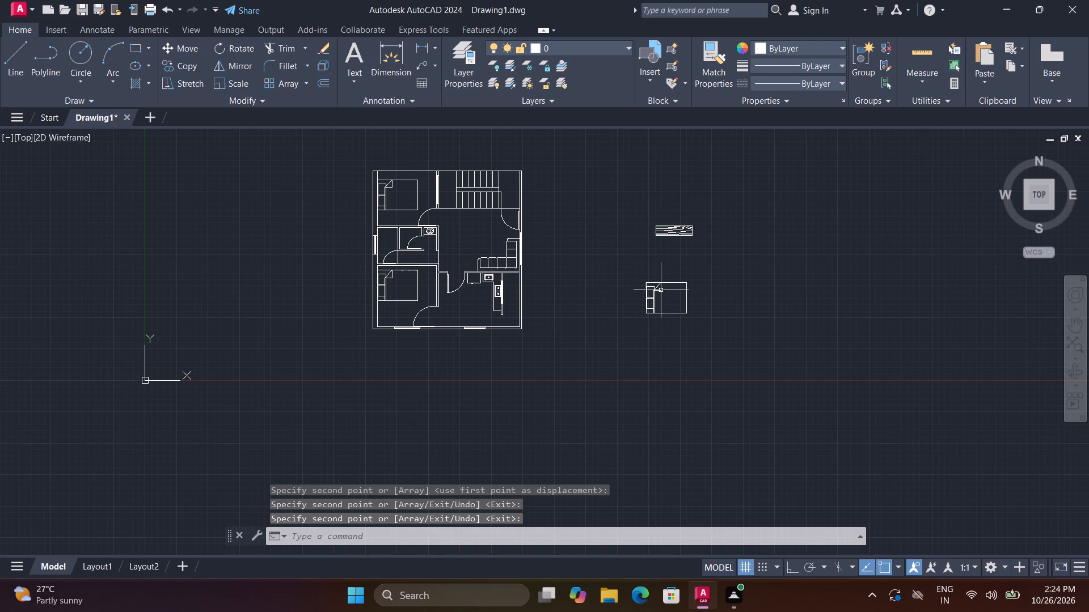
left_click(687, 290)
key("Delete")
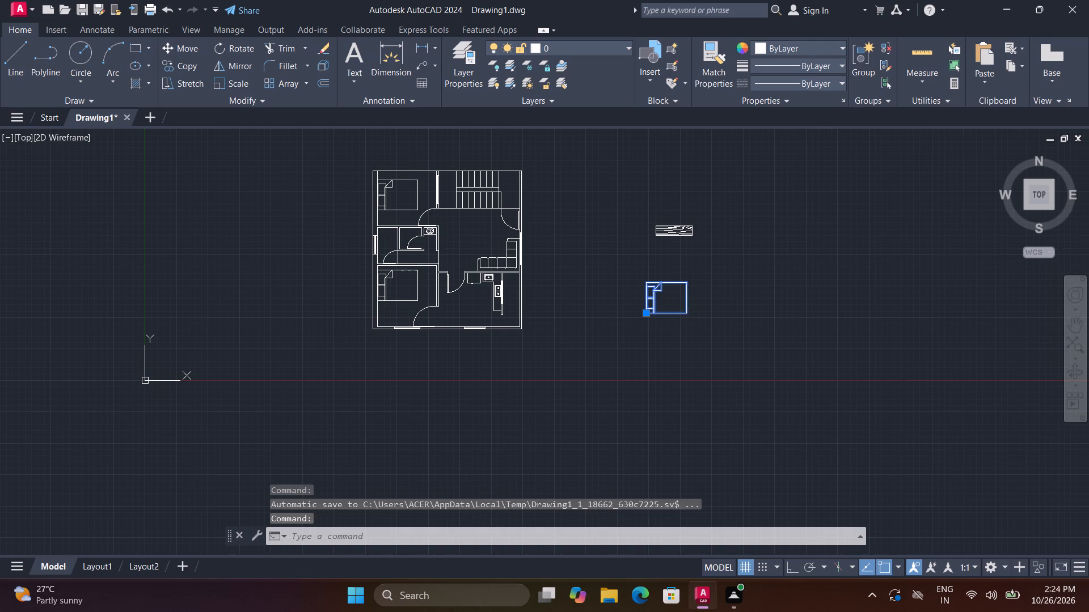
Copy the wood-grain wardrobe block by its lower corner nearest the plan into the upper bedroom's lower outer corner.
scroll(401, 199, "up", 2)
scroll(448, 196, "down", 1)
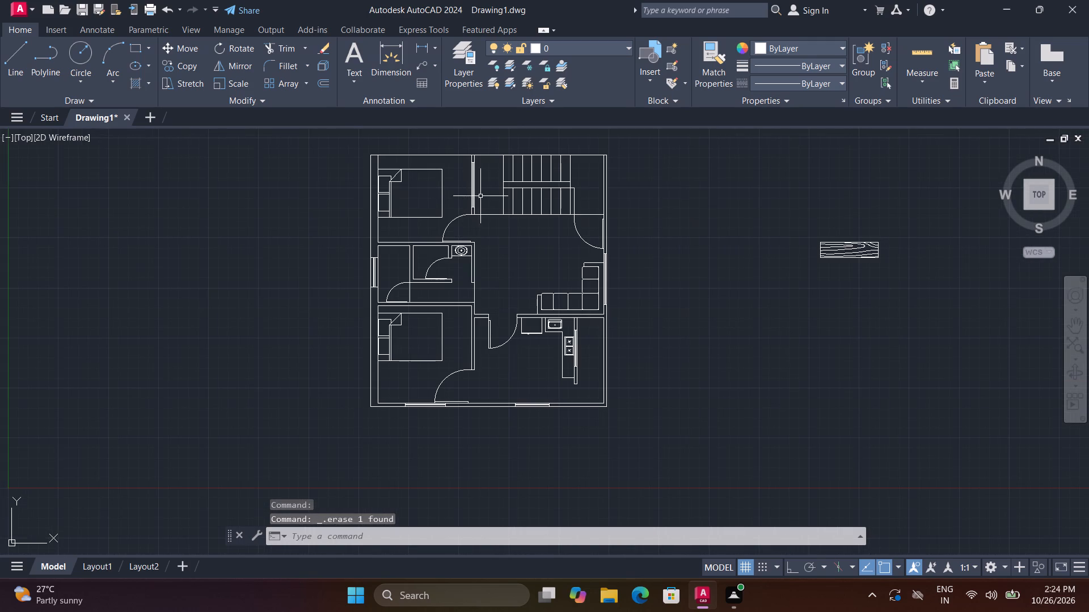
left_click(822, 245)
key("c")
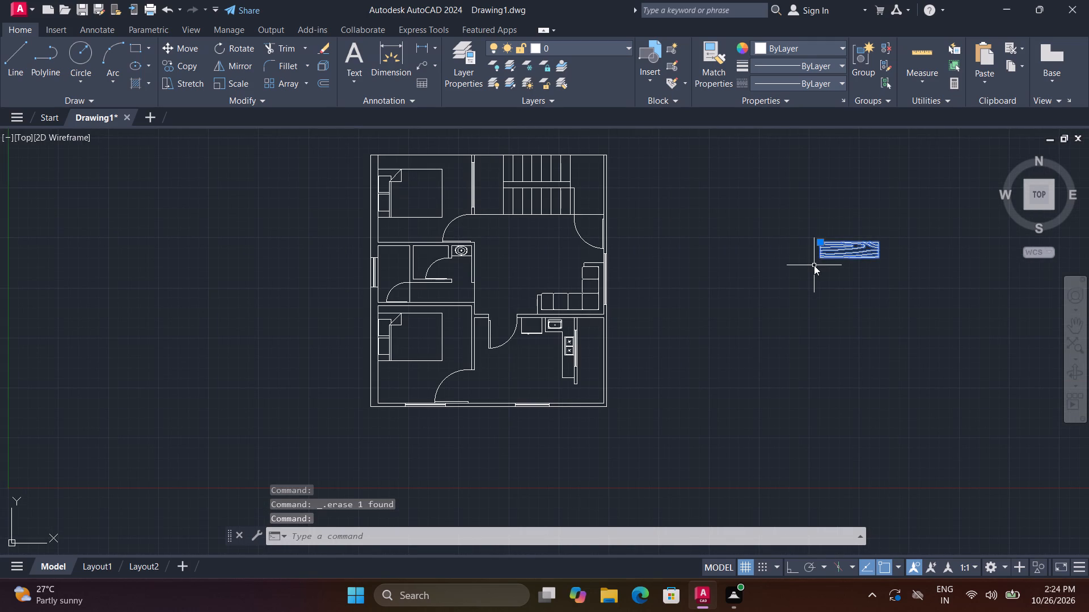
type("o")
key("space")
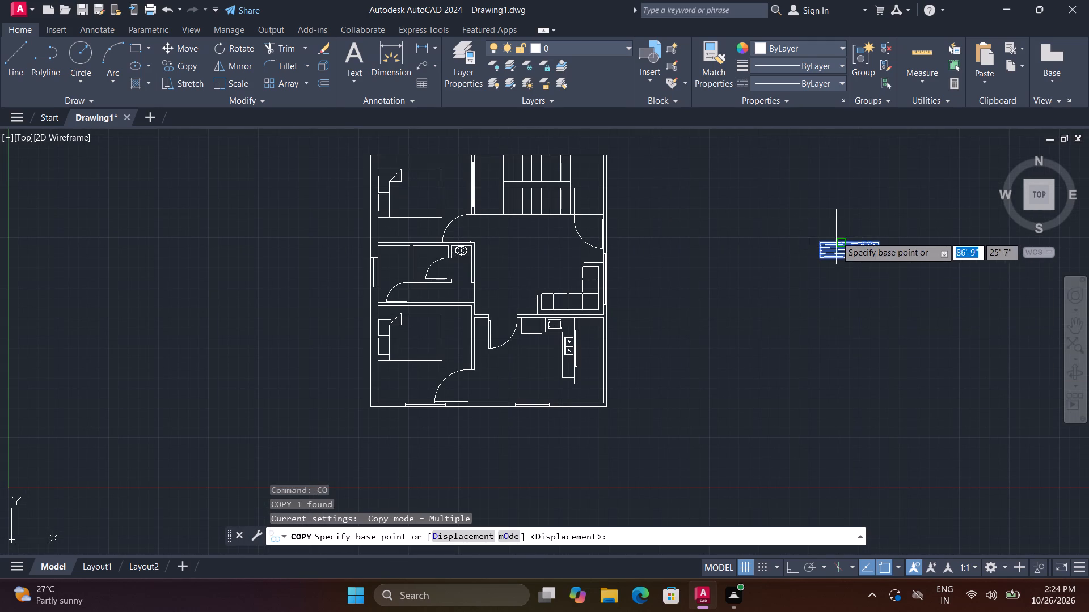
left_click(820, 259)
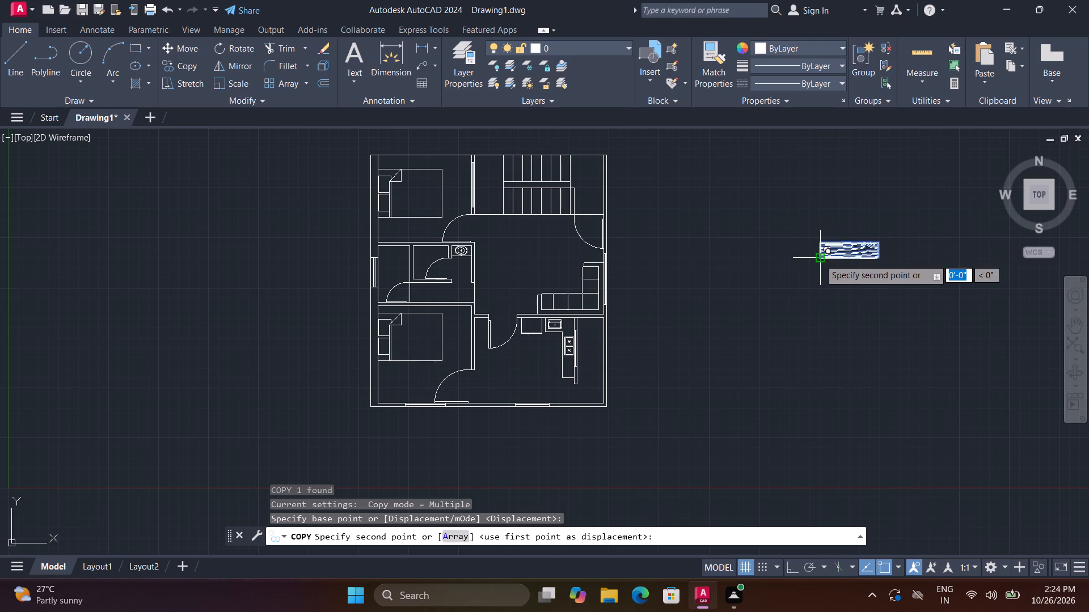
scroll(378, 228, "up", 3)
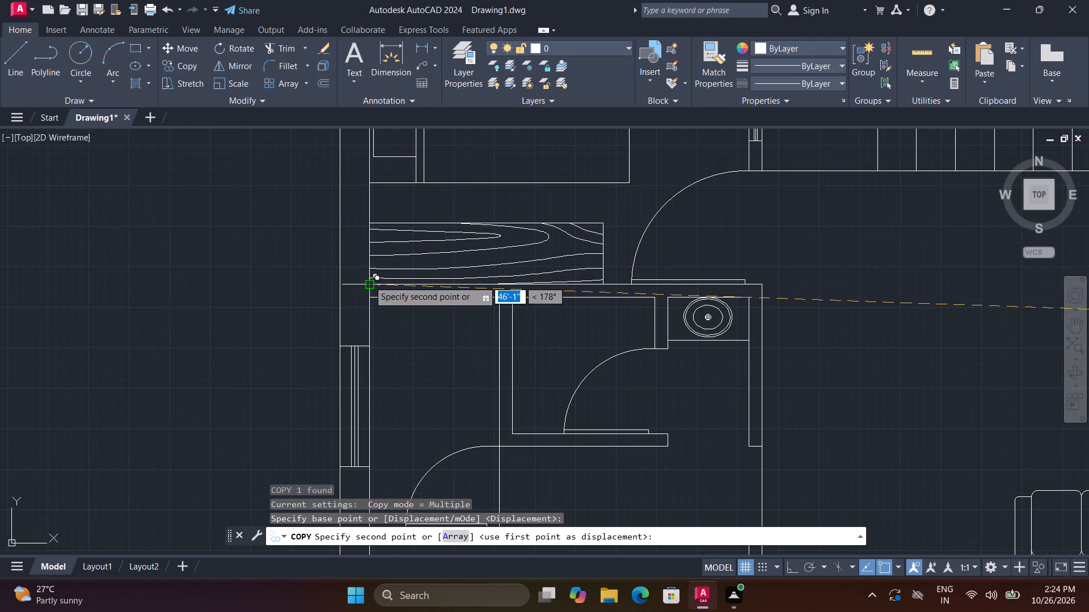
left_click(369, 280)
scroll(473, 275, "down", 3)
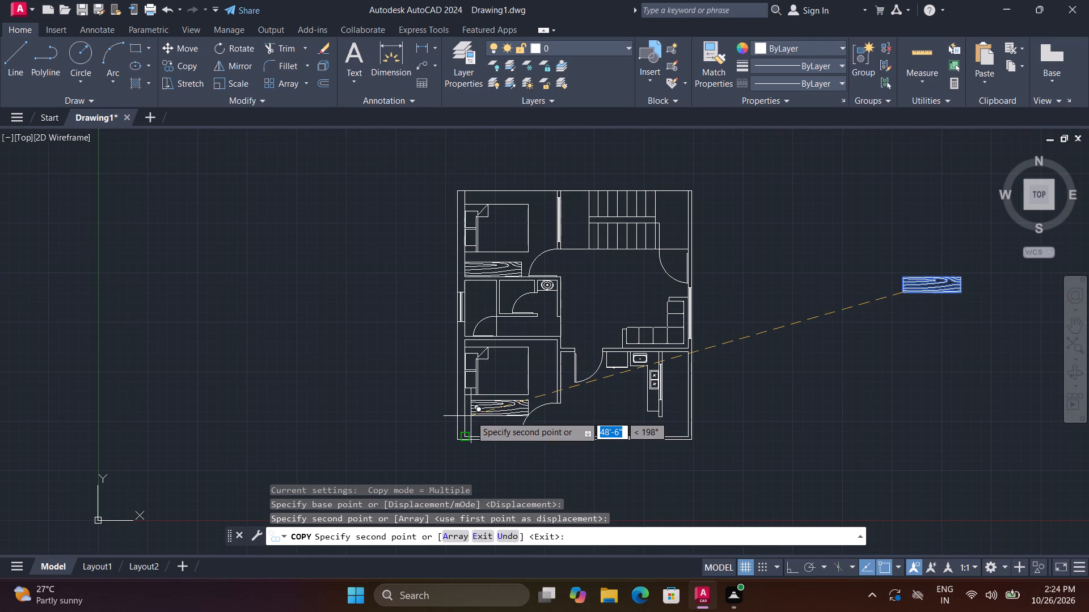
key("Escape")
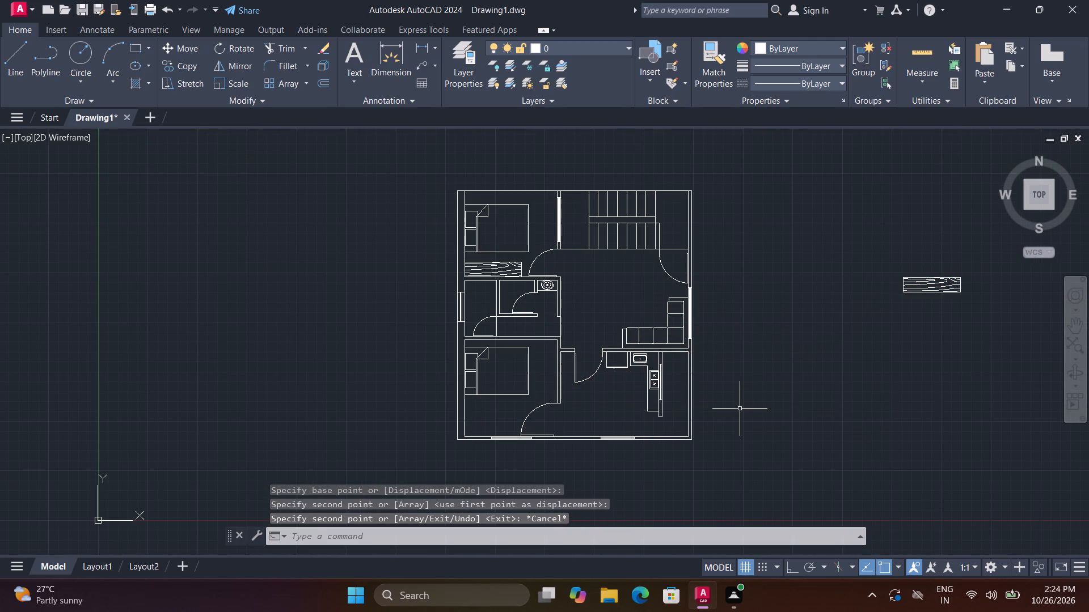
Rotate the wardrobe block beside the plan 90° clockwise about its lower corner farthest from the plan.
left_click_drag(849, 246, 879, 266)
left_click(1010, 326)
key("r")
type("o")
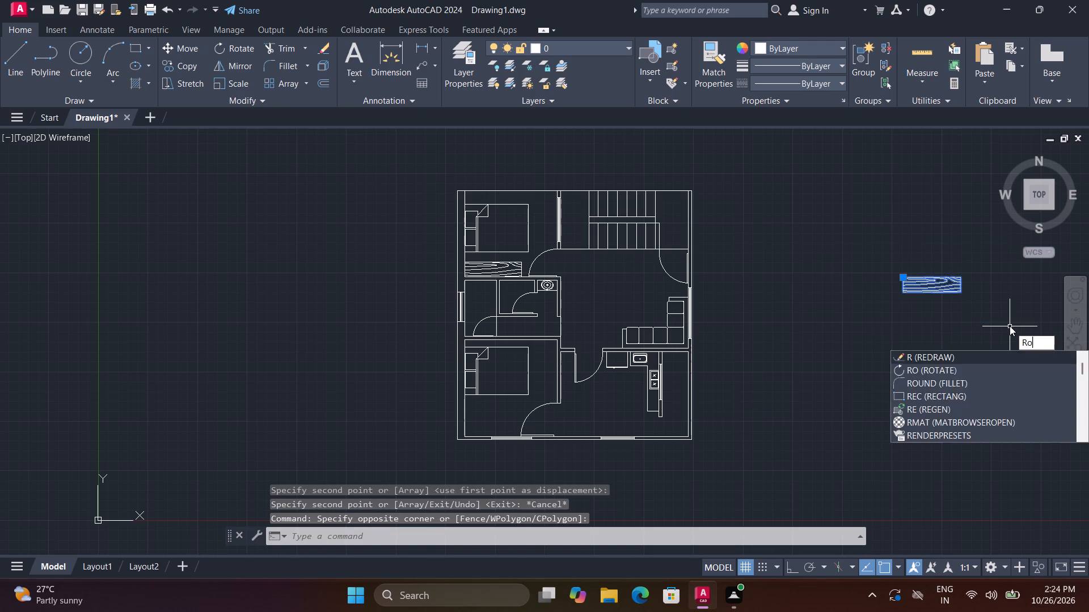
key("space")
left_click(965, 290)
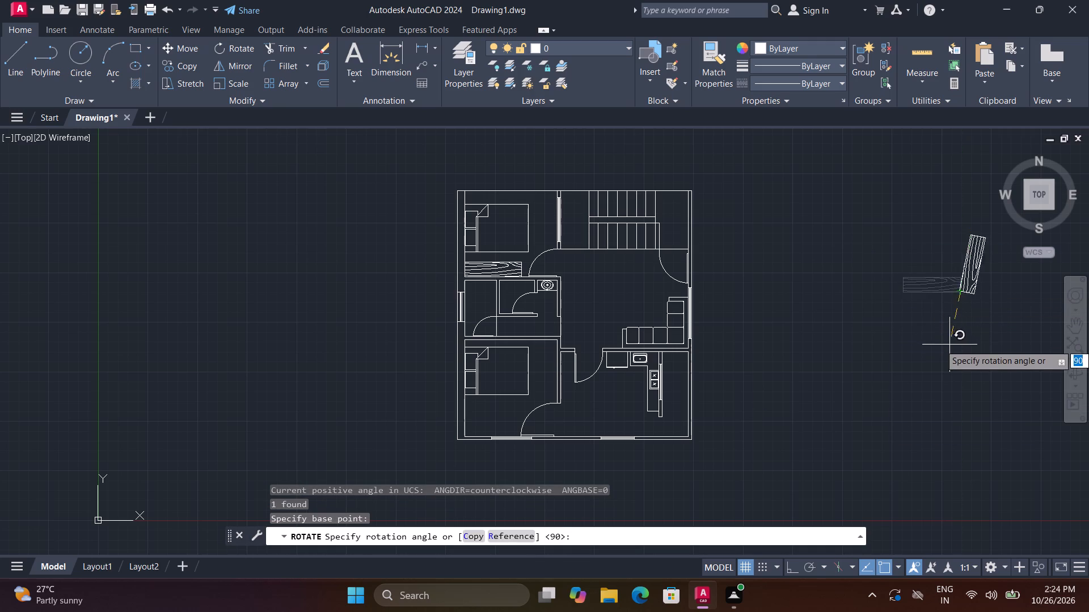
left_click(961, 350)
Move the rotated wardrobe by its upper right corner into the lower bedroom, fitting it into the room's upper right inner corner.
key("m")
key("space")
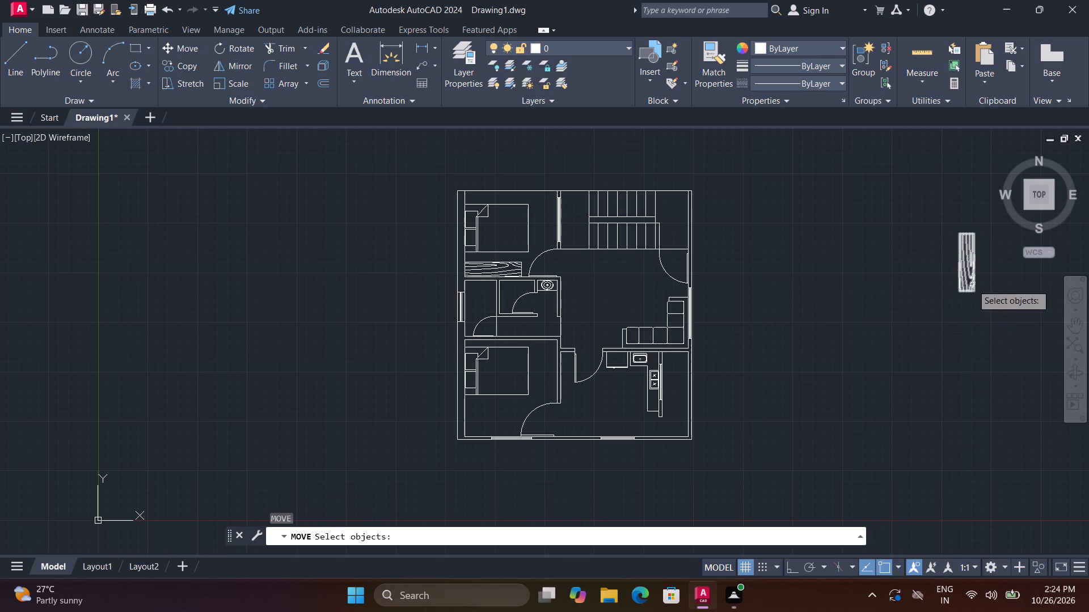
left_click(973, 270)
key("space")
left_click(973, 231)
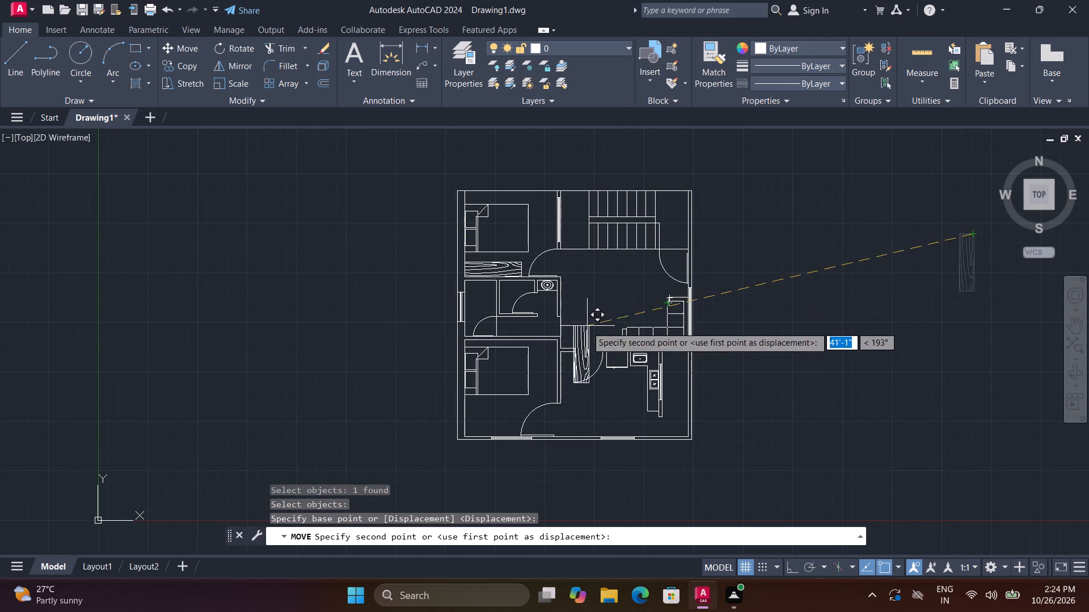
scroll(556, 343, "up", 3)
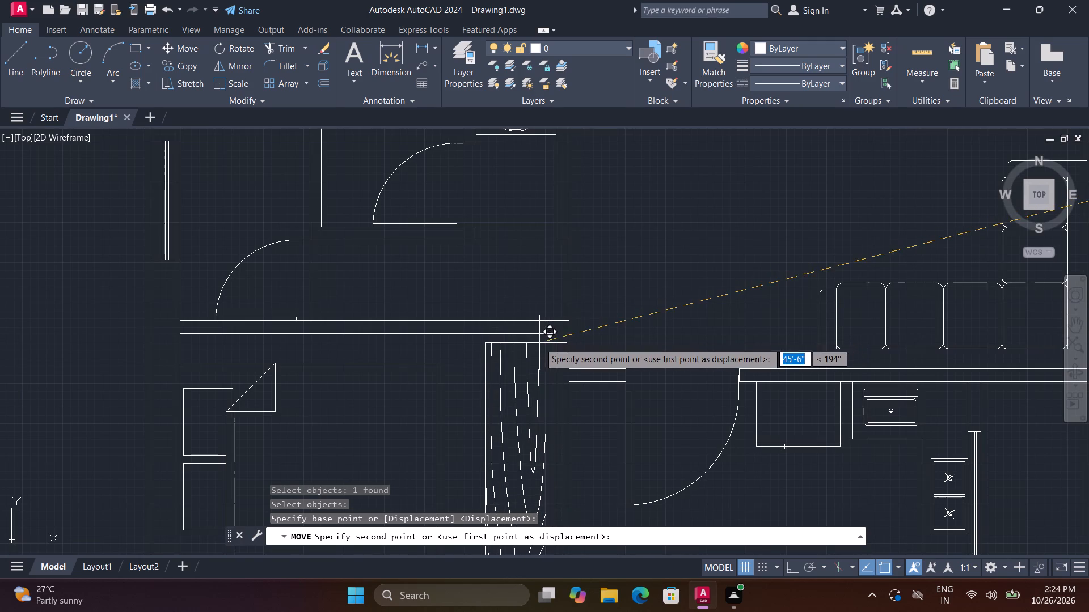
left_click(539, 343)
key("space")
left_click(545, 345)
key("space")
left_click(545, 345)
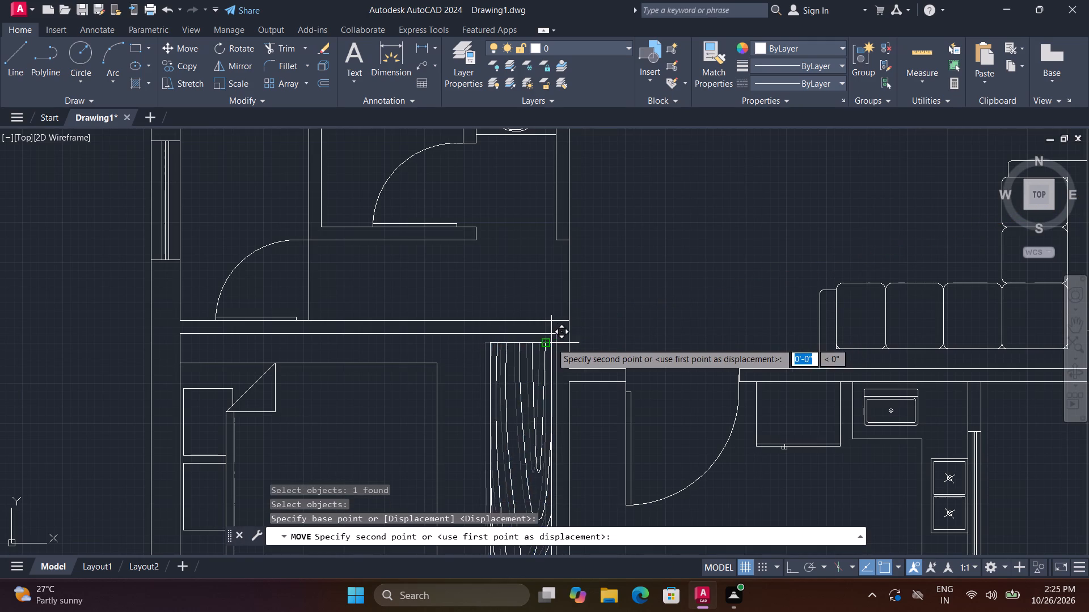
left_click(554, 336)
Scale the lower bedroom's wardrobe down to about 0.9 of its size about its corner at the wall corner.
scroll(574, 347, "down", 1)
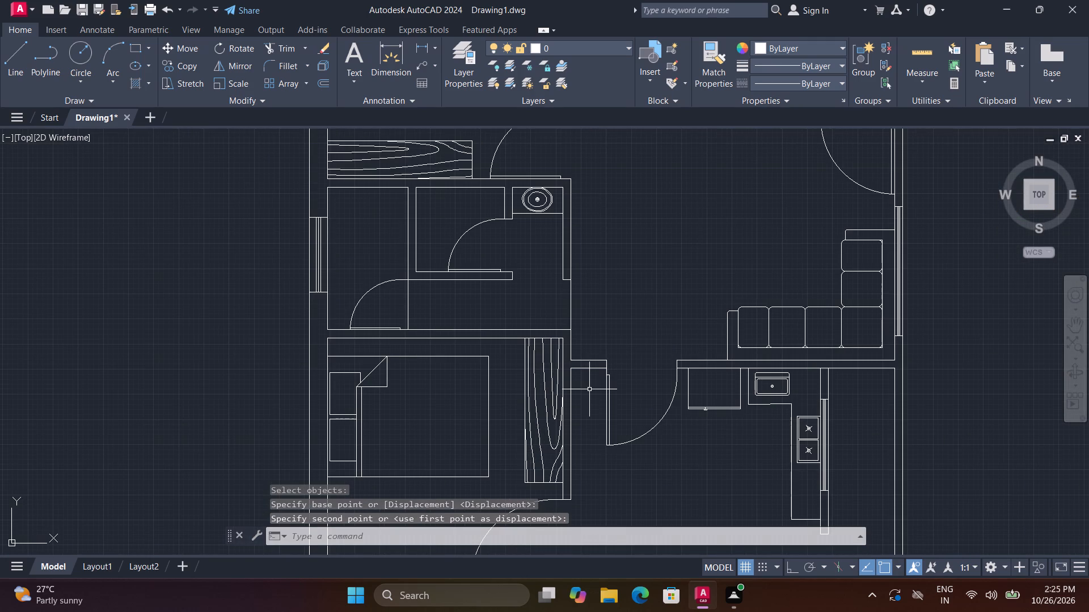
type("sc")
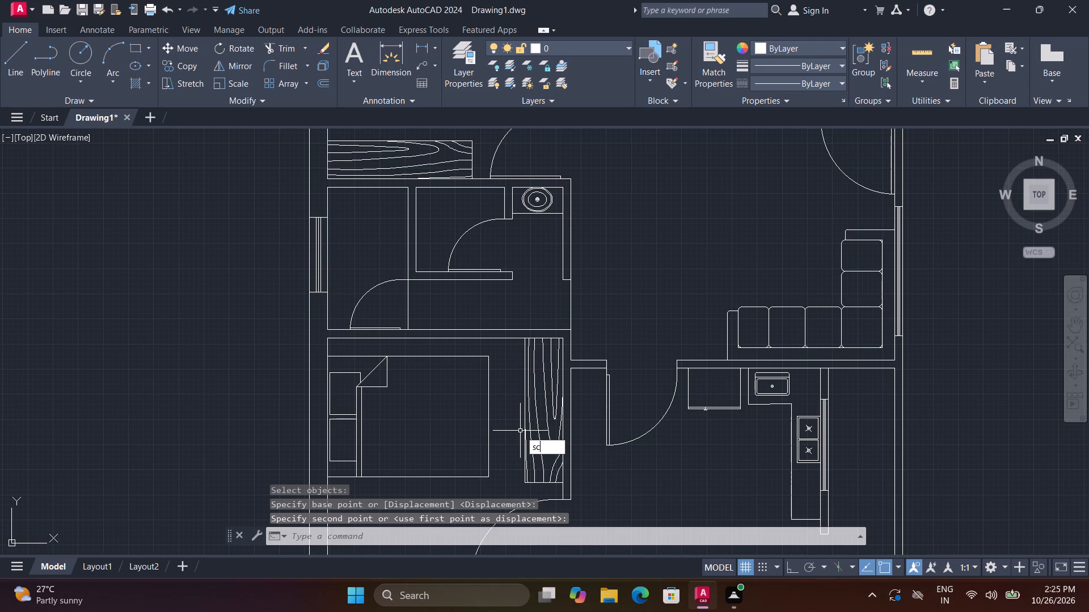
key("space")
left_click(521, 431)
double_click(526, 433)
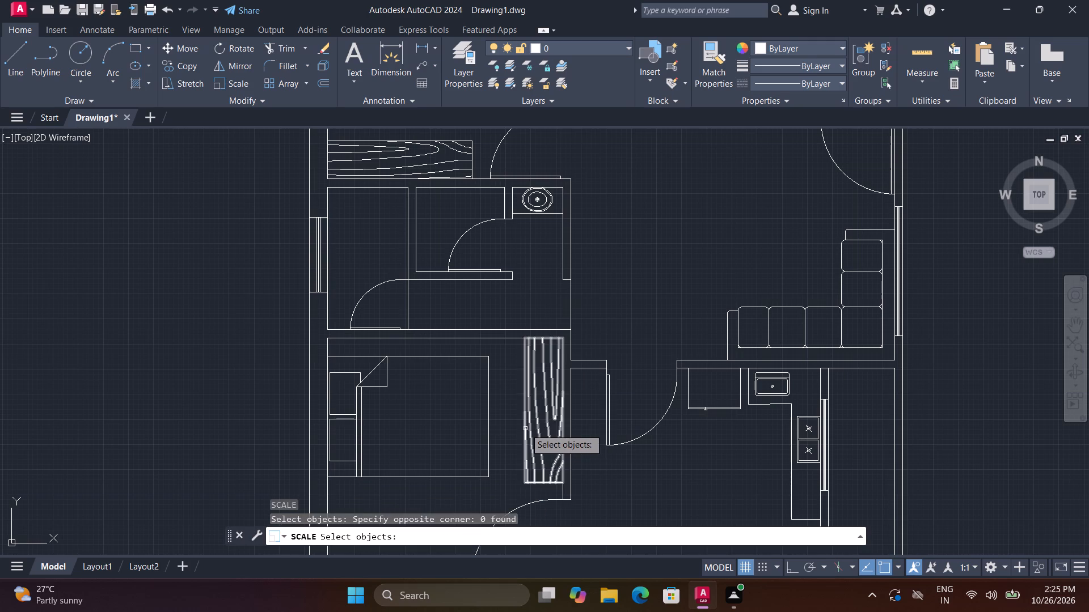
left_click(525, 428)
key("space")
left_click(563, 340)
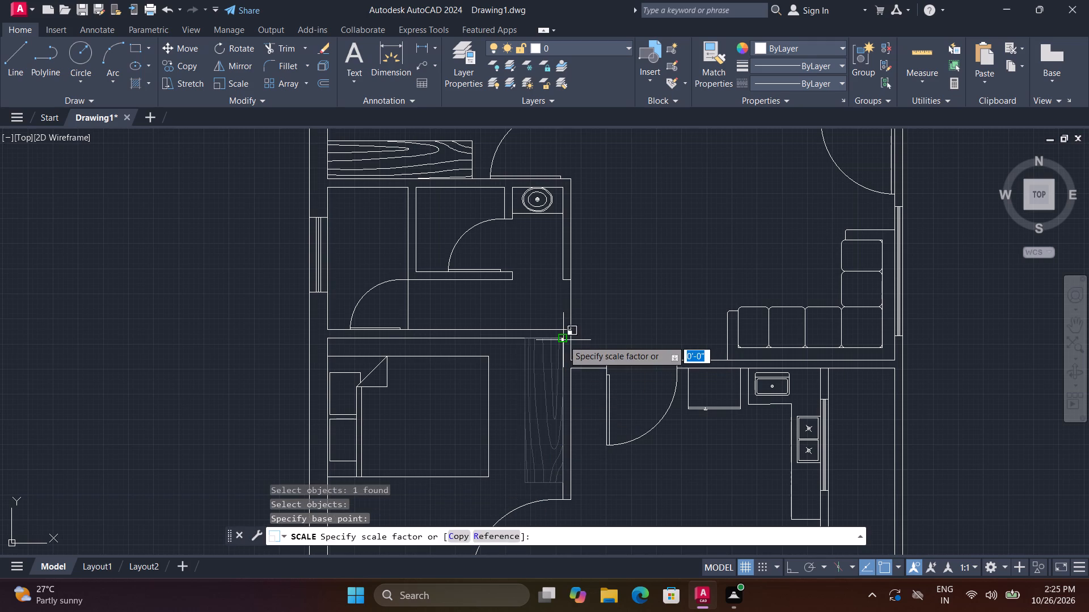
left_click(556, 401)
Scale the upper bedroom's wardrobe down to about 0.9 of its size about its lower corner at the outer wall.
scroll(552, 388, "down", 2)
middle_click_drag(527, 360, 580, 482)
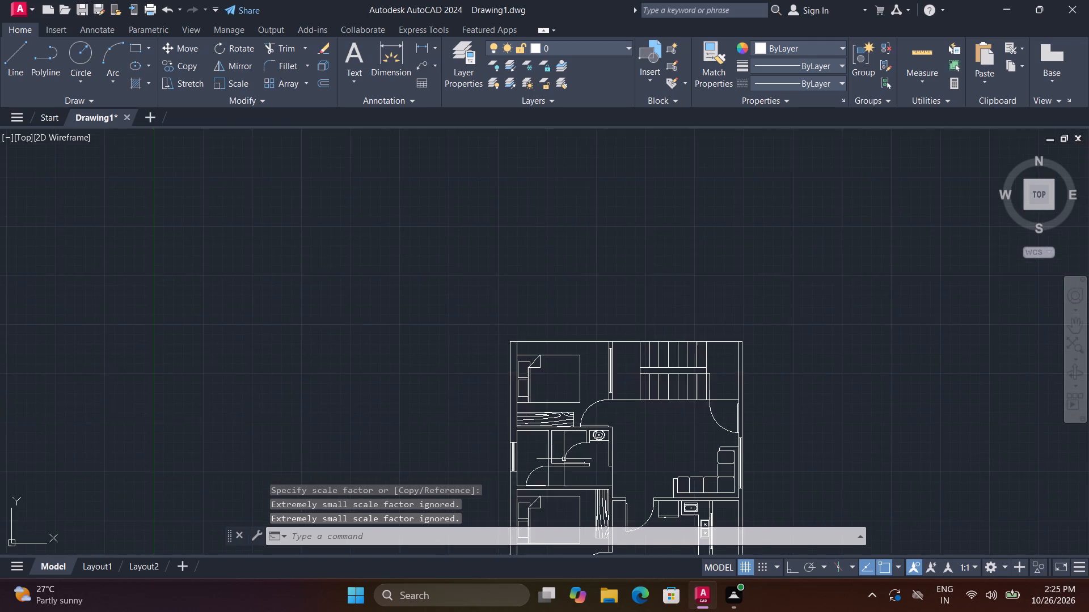
scroll(543, 426, "up", 2)
key("space")
left_click(538, 420)
key("space")
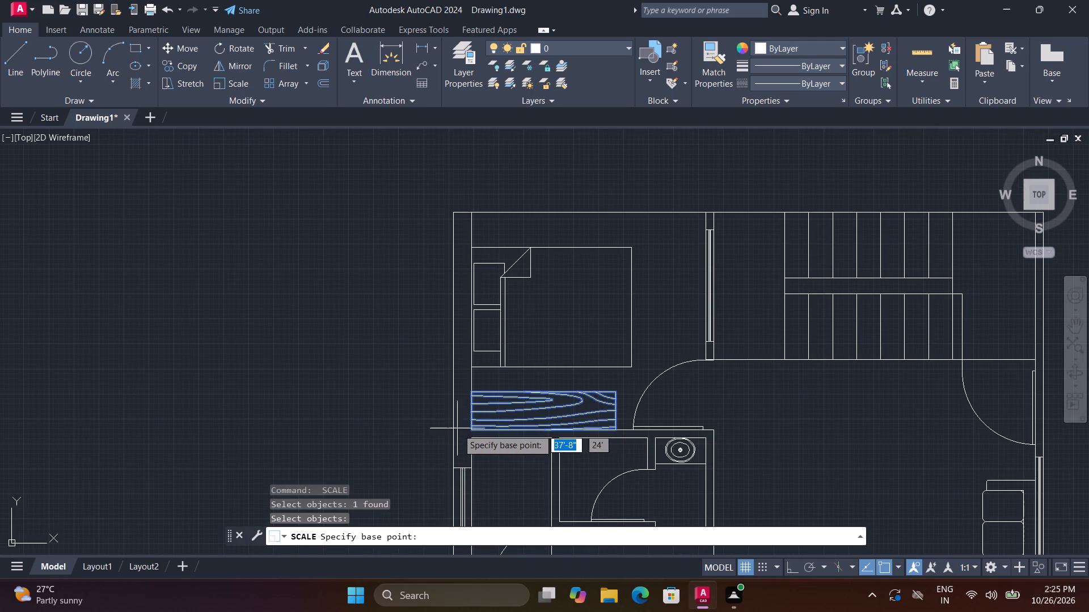
left_click(470, 433)
left_click(537, 420)
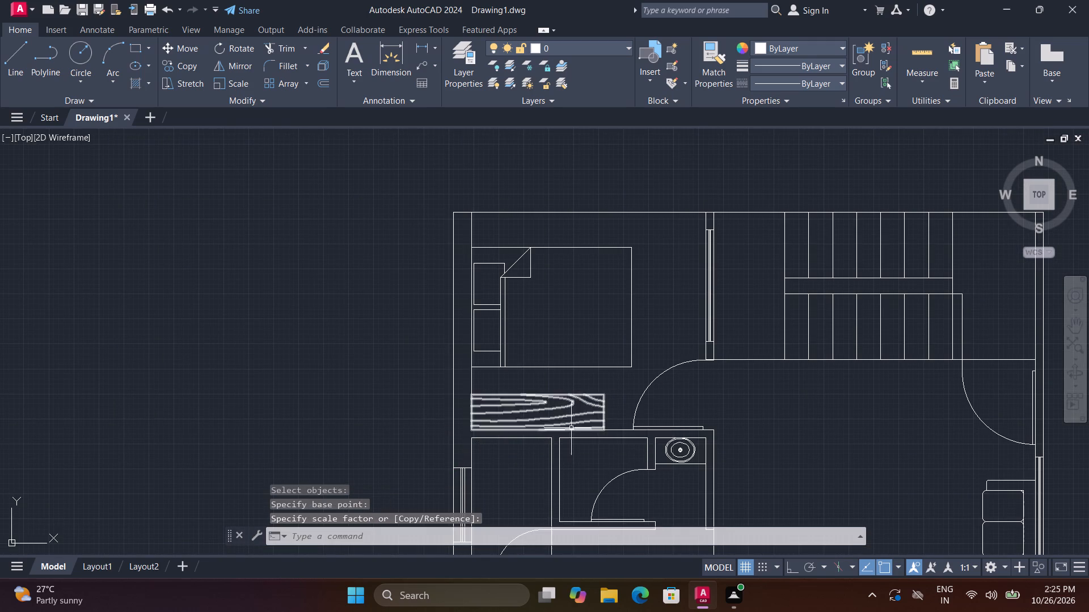
Draw a short divider line across the wall at the middle of the lower bedroom's window in the bottom outer wall.
scroll(576, 431, "down", 2)
middle_click_drag(674, 452, 670, 371)
middle_click(670, 360)
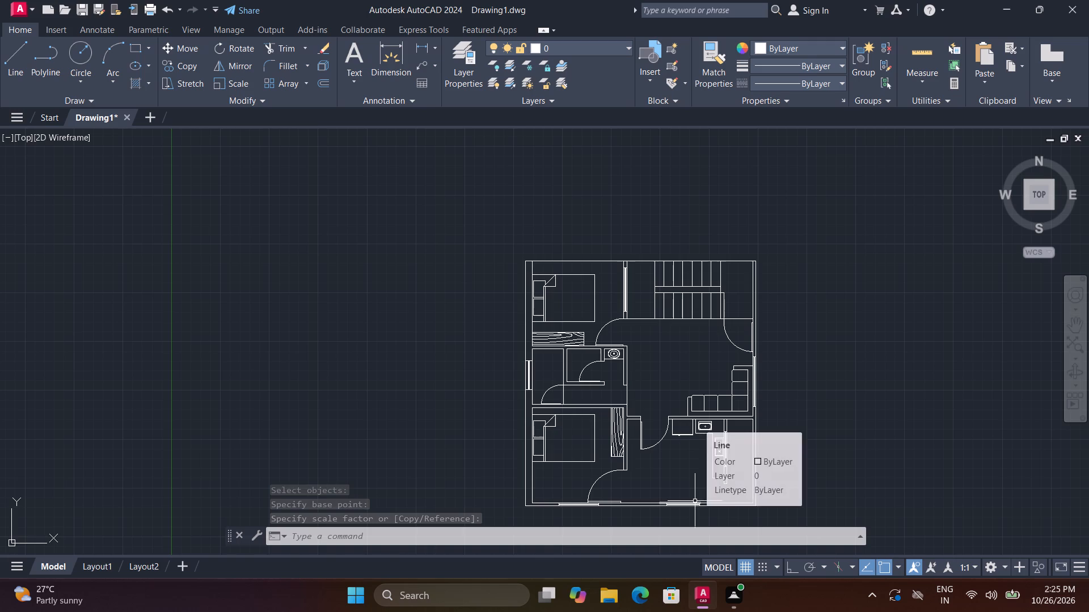
middle_click_drag(676, 486, 639, 357)
scroll(586, 432, "up", 4)
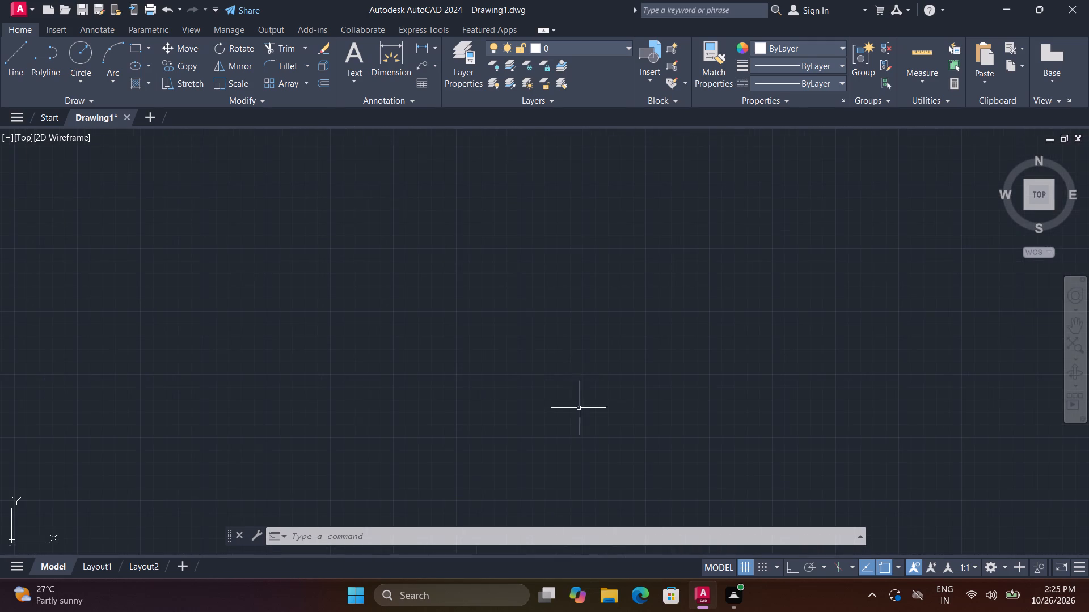
middle_click_drag(377, 184, 555, 465)
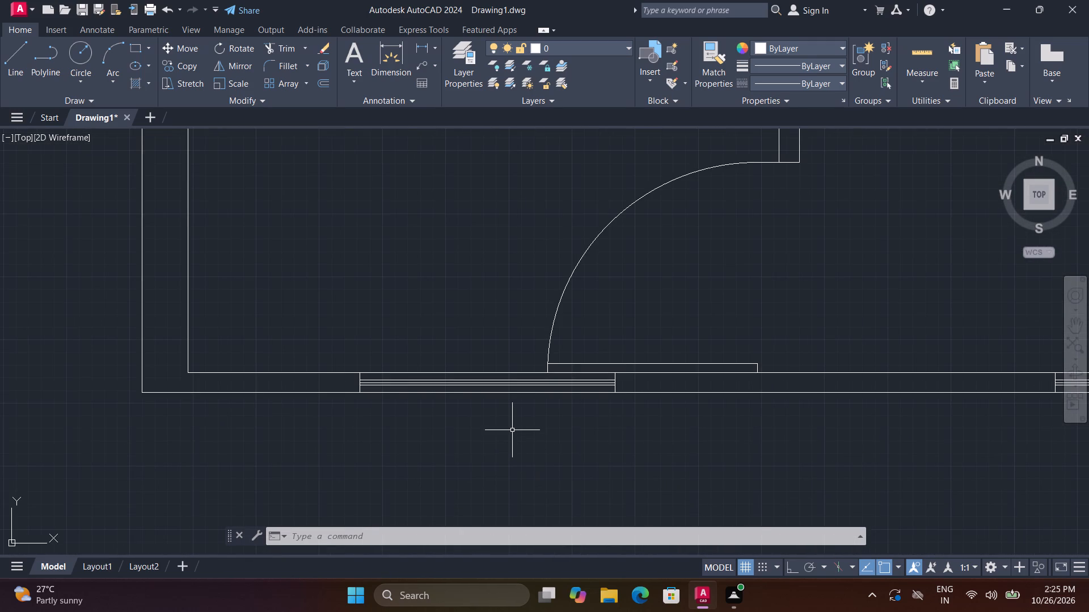
left_click(15, 63)
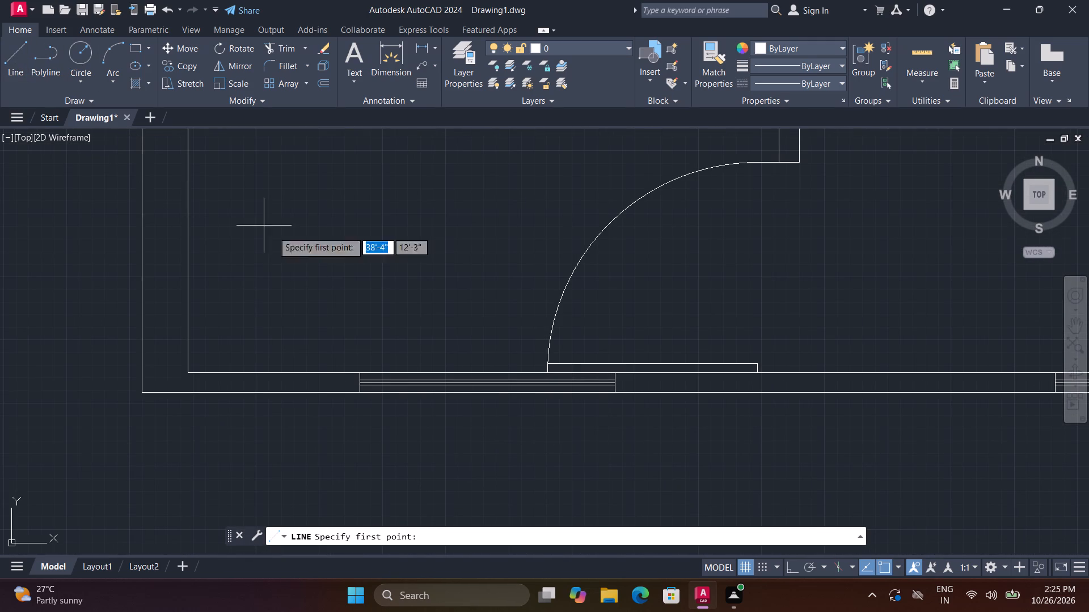
left_click(487, 372)
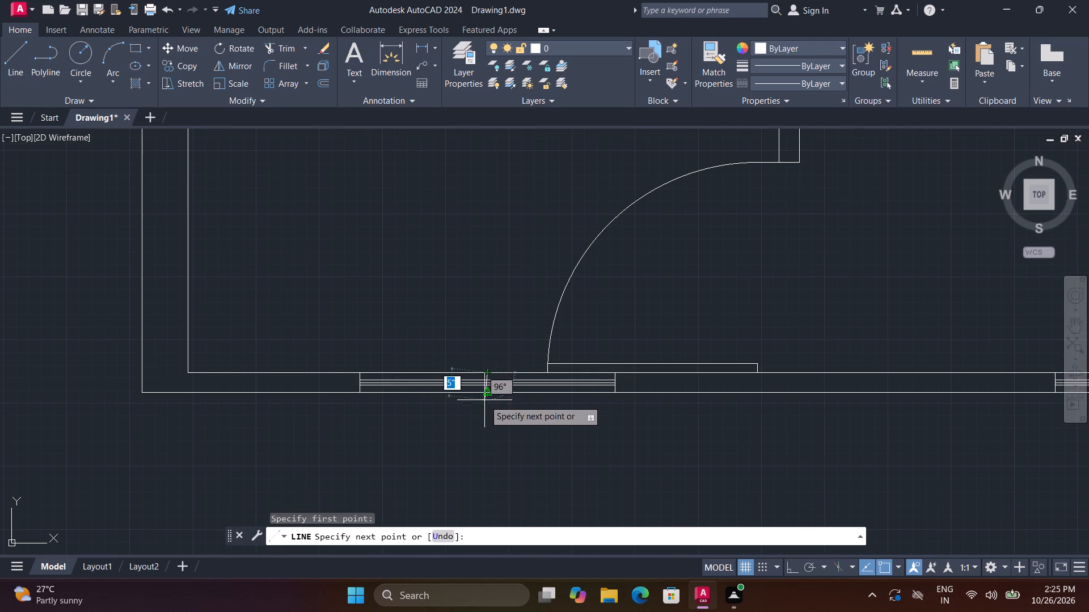
left_click(484, 395)
key("space")
Draw a vertical divider line, constrained with Ortho, across the middle of the kitchen-side window in the bottom outer wall.
scroll(495, 408, "down", 4)
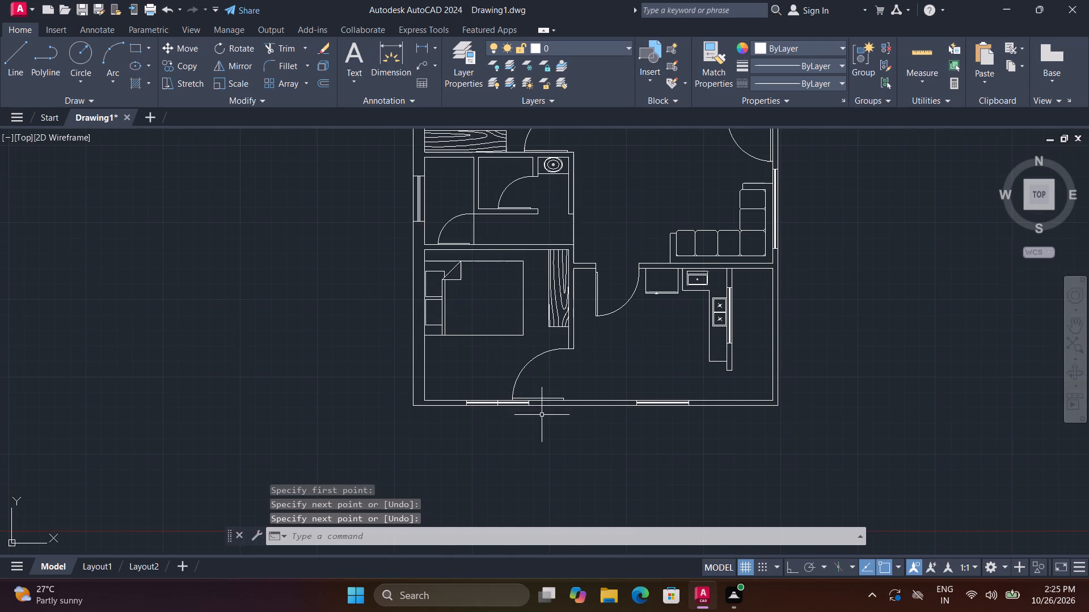
key("space")
scroll(672, 398, "up", 4)
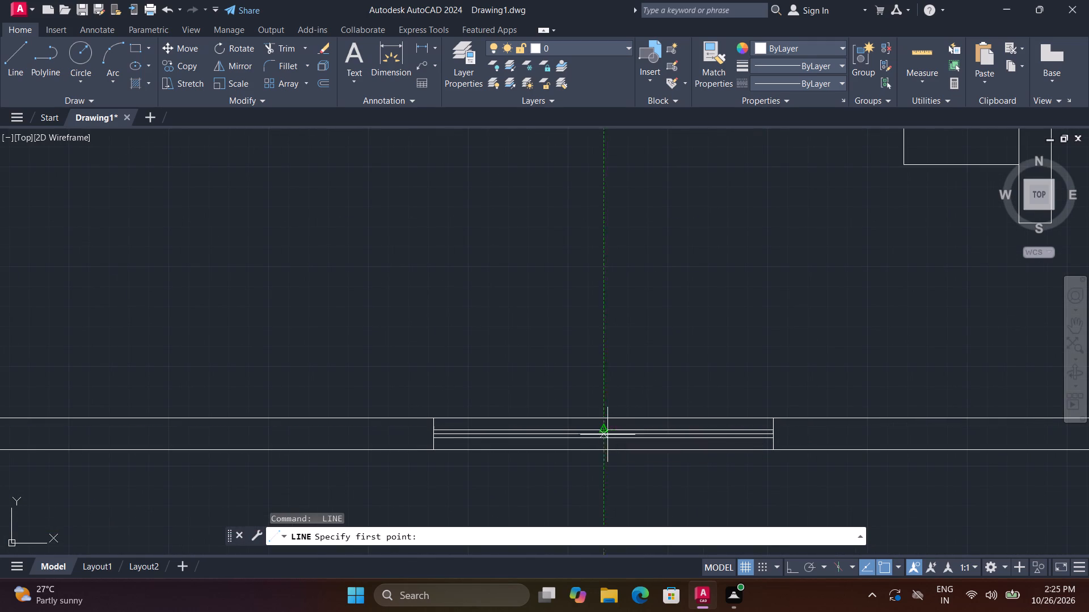
left_click(606, 417)
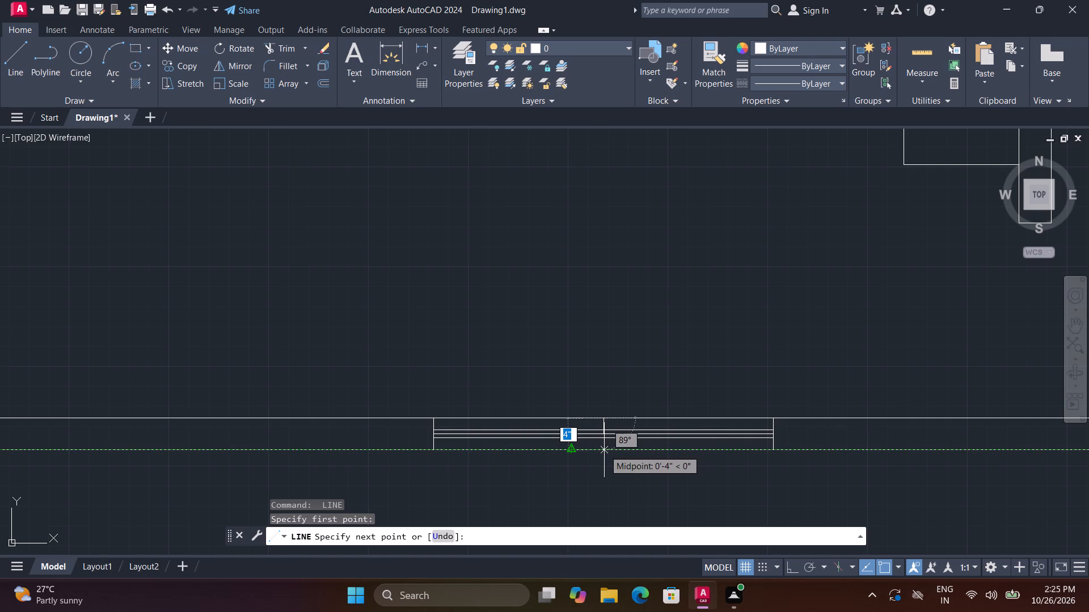
key("F8")
left_click(603, 451)
key("space")
Draw a horizontal divider line across the middle of the window in the kitchen partition beside the stove.
scroll(603, 453, "down", 2)
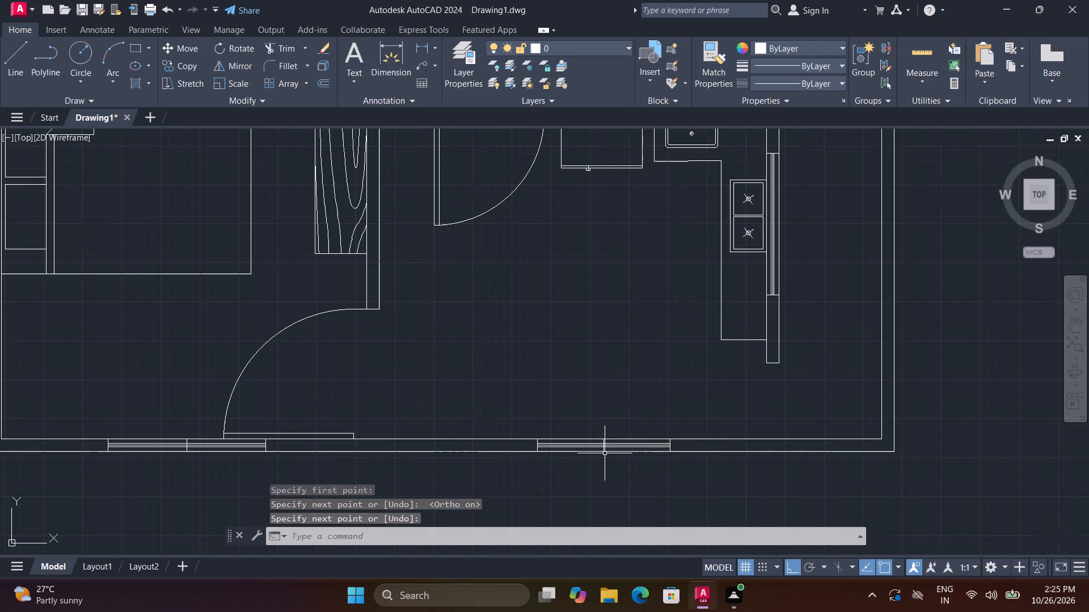
scroll(657, 375, "down", 1)
scroll(755, 299, "up", 3)
middle_click_drag(744, 313, 726, 423)
key("space")
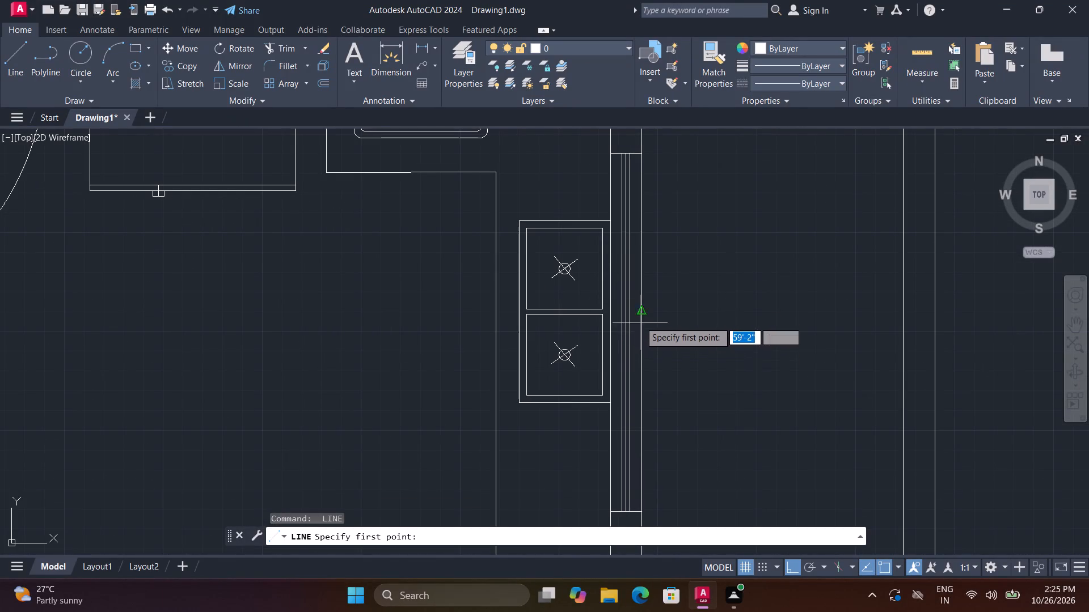
left_click(609, 333)
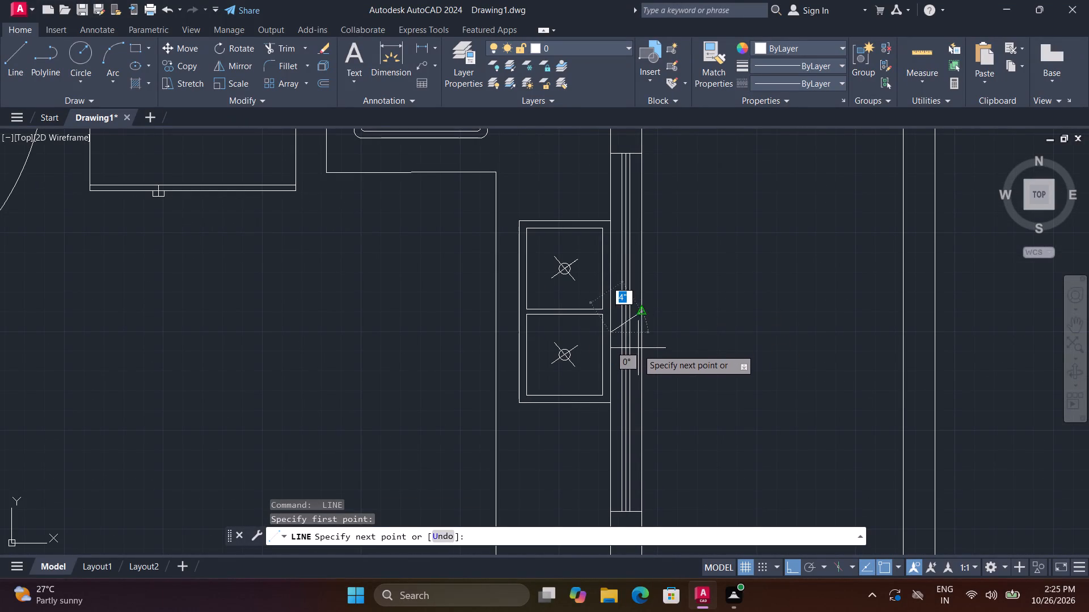
left_click(643, 335)
key("space")
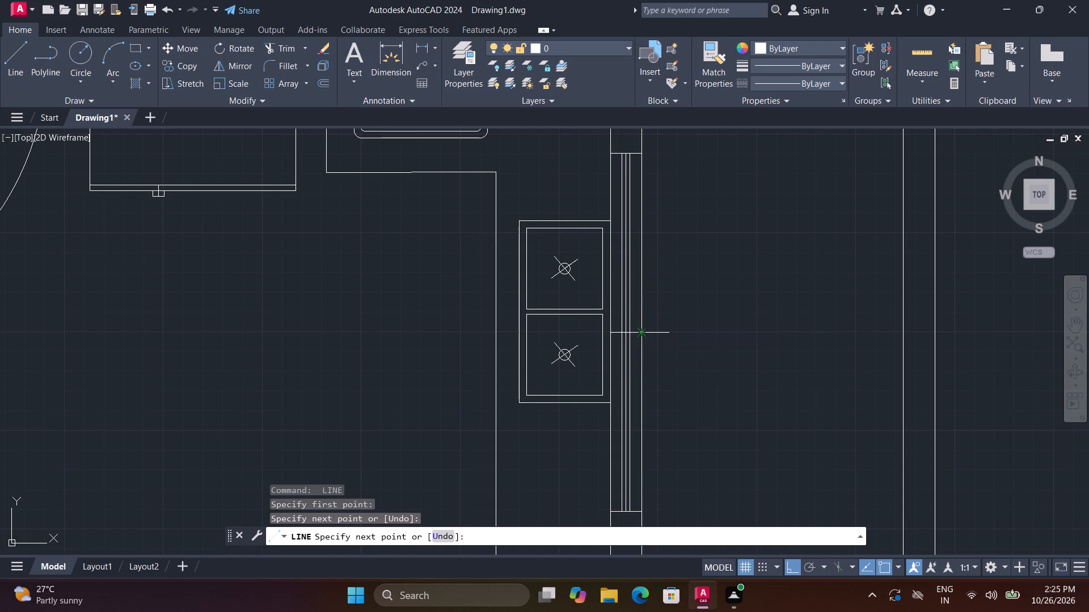
Draw a horizontal divider line across the middle of the living room window behind the sofa.
scroll(643, 336, "down", 2)
scroll(679, 261, "down", 2)
middle_click_drag(758, 215, 737, 369)
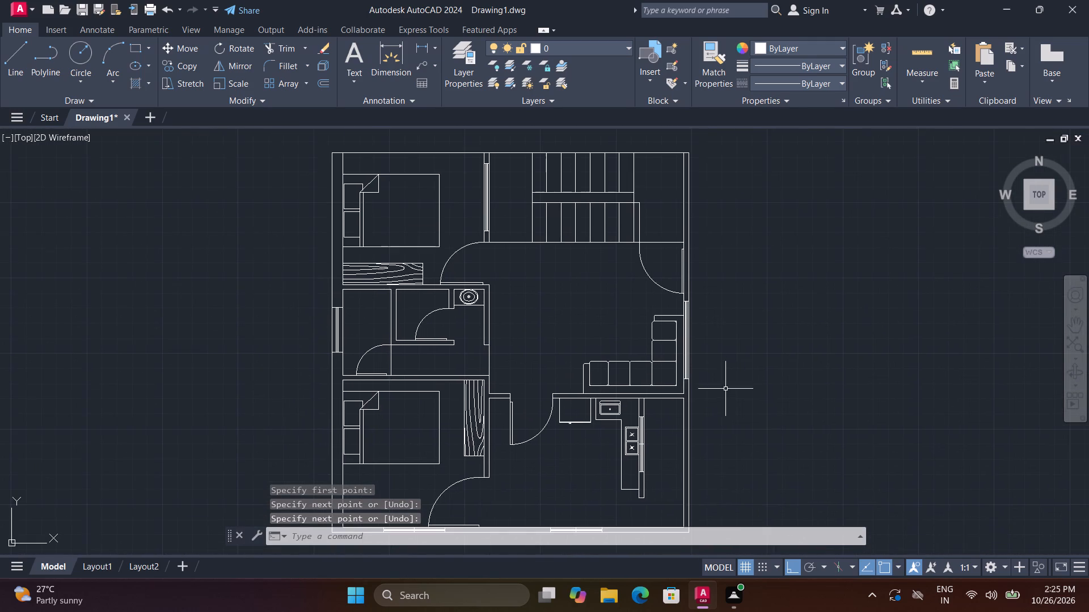
scroll(689, 341, "up", 3)
key("space")
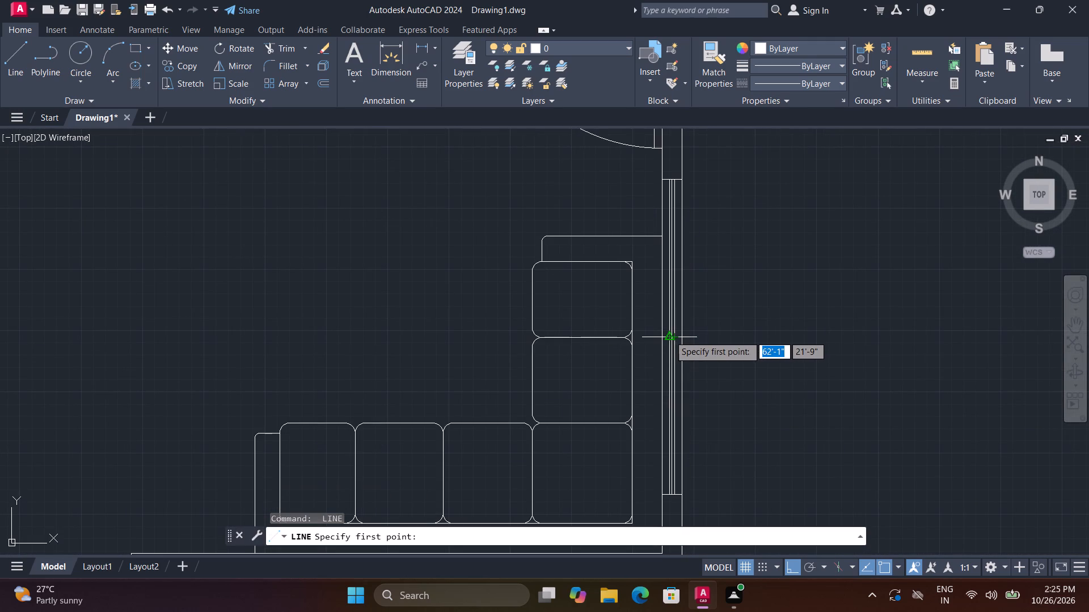
left_click(661, 335)
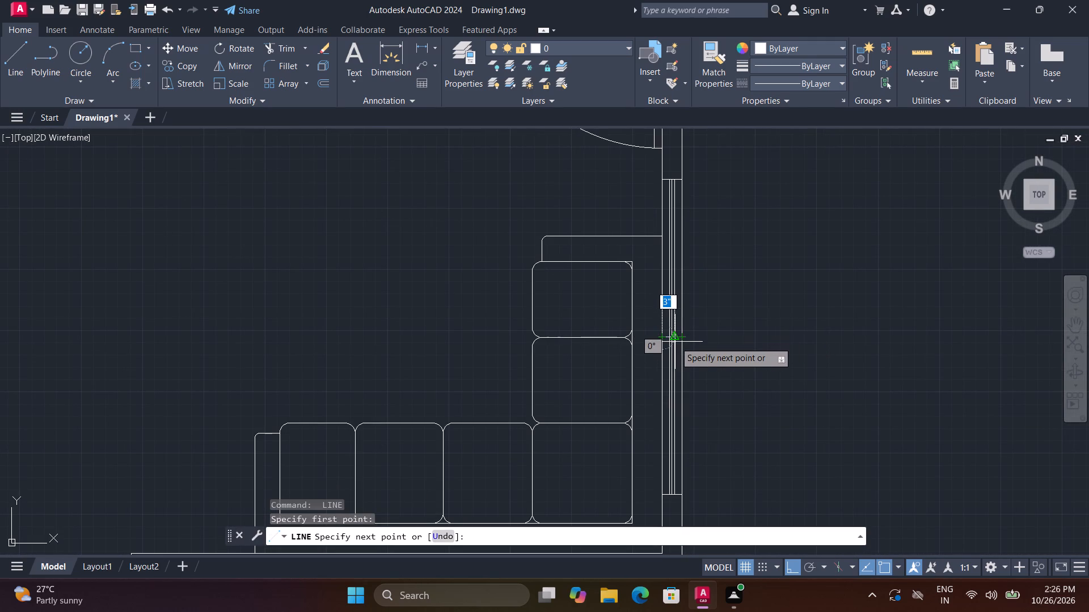
left_click(683, 339)
key("space")
Draw a horizontal divider line across the middle of the window between the upper bedroom and the staircase area.
scroll(683, 339, "down", 3)
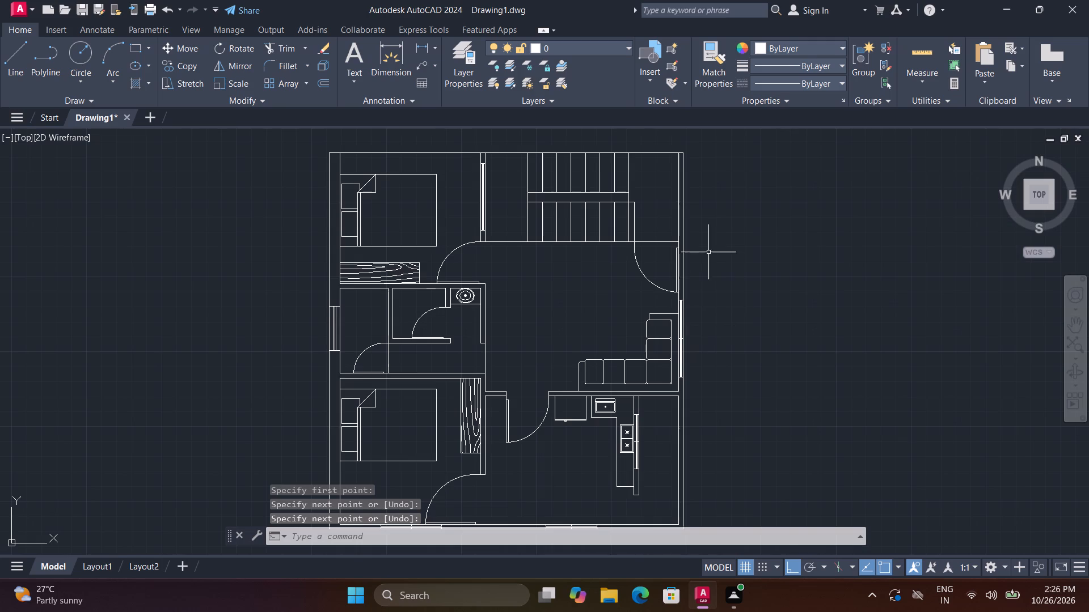
middle_click_drag(576, 299, 650, 414)
scroll(517, 305, "up", 3)
key("space")
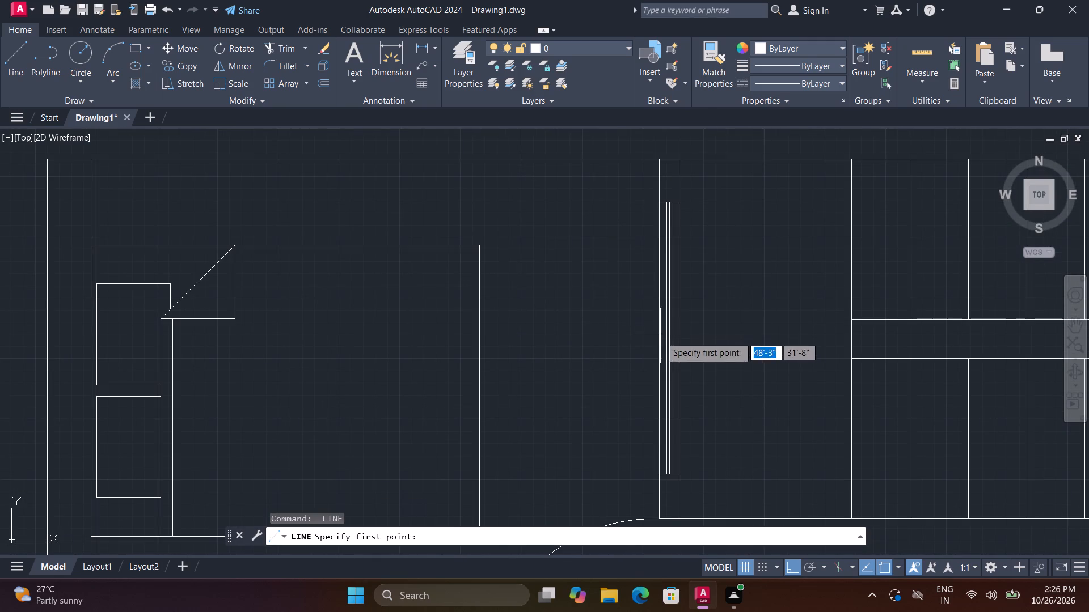
left_click(662, 341)
left_click(681, 339)
key("space")
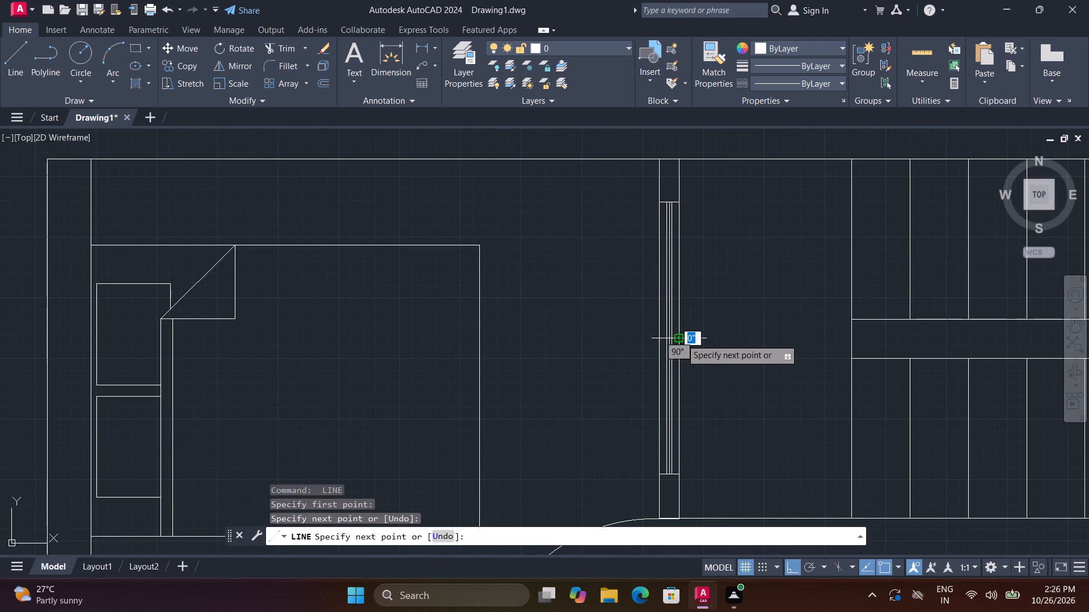
Draw a horizontal divider line across the middle of the outer-wall window between the two bedrooms.
scroll(679, 346, "down", 2)
middle_click_drag(471, 426, 532, 277)
scroll(510, 409, "up", 2)
key("space")
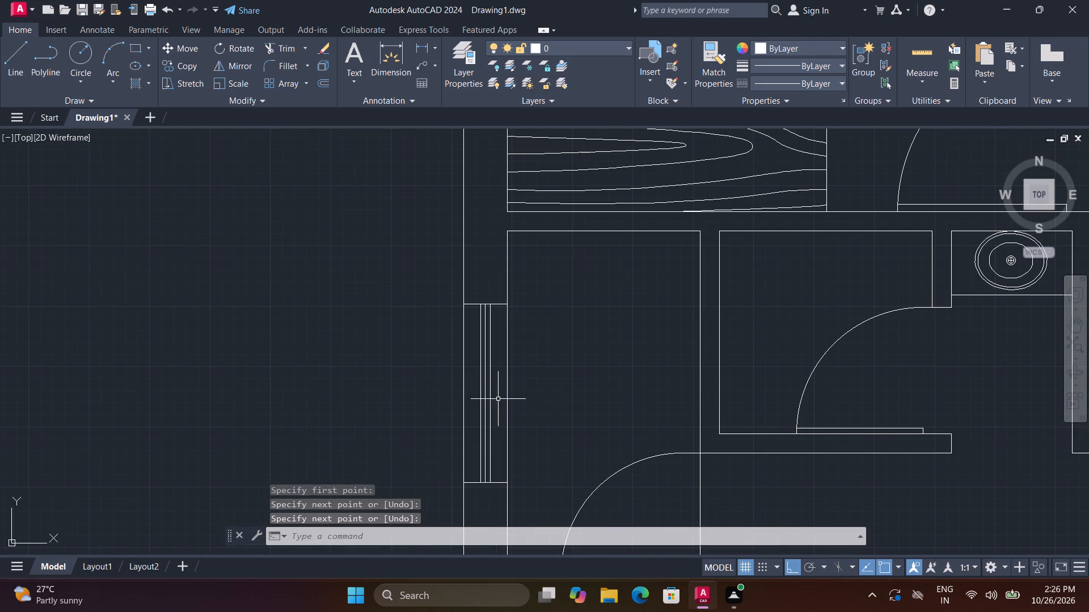
left_click(508, 394)
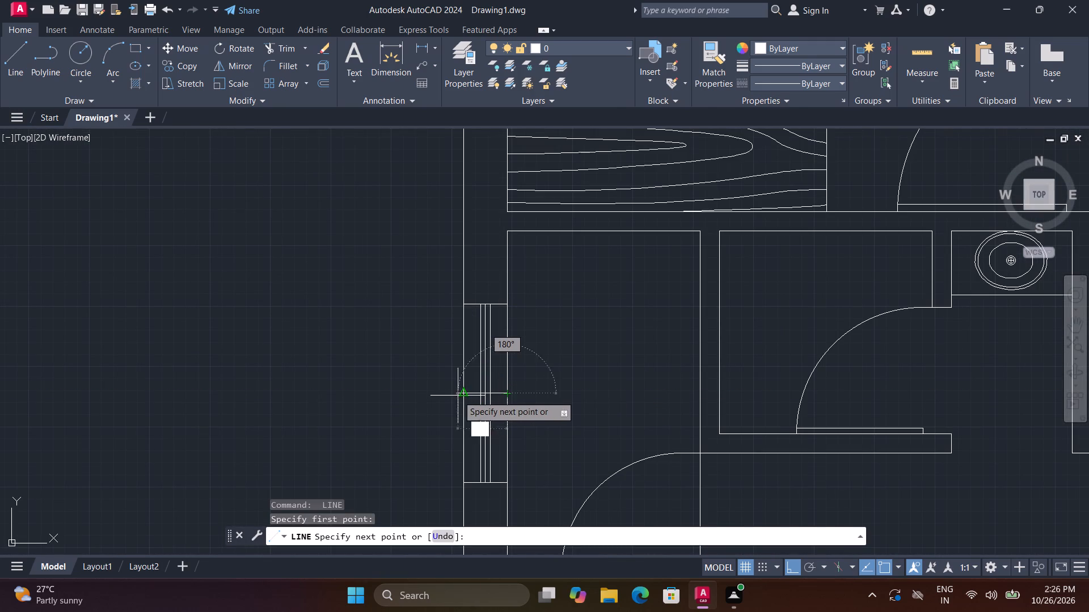
left_click(465, 394)
key("space")
Review the whole floor plan, including its windows, rooms and furniture.
scroll(477, 401, "down", 2)
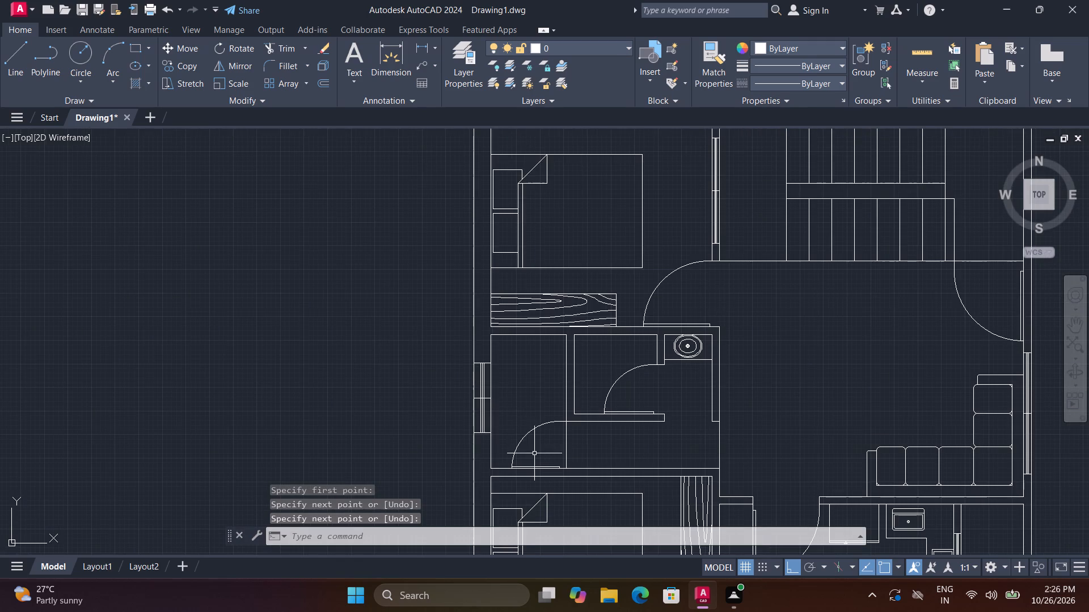
middle_click_drag(536, 447, 554, 274)
middle_click(554, 273)
scroll(582, 372, "down", 2)
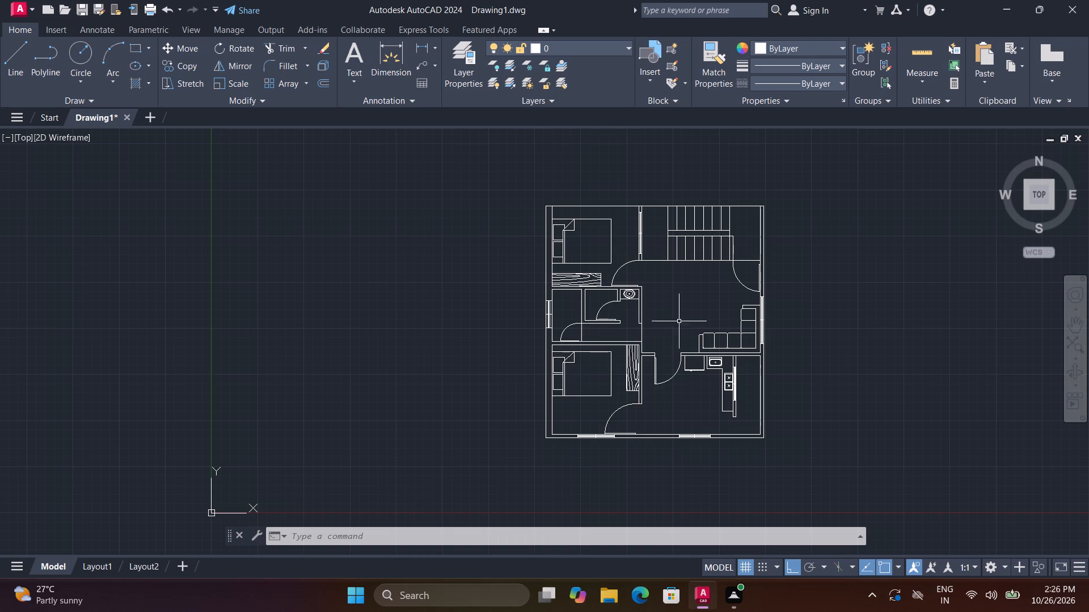
middle_click_drag(679, 318, 679, 356)
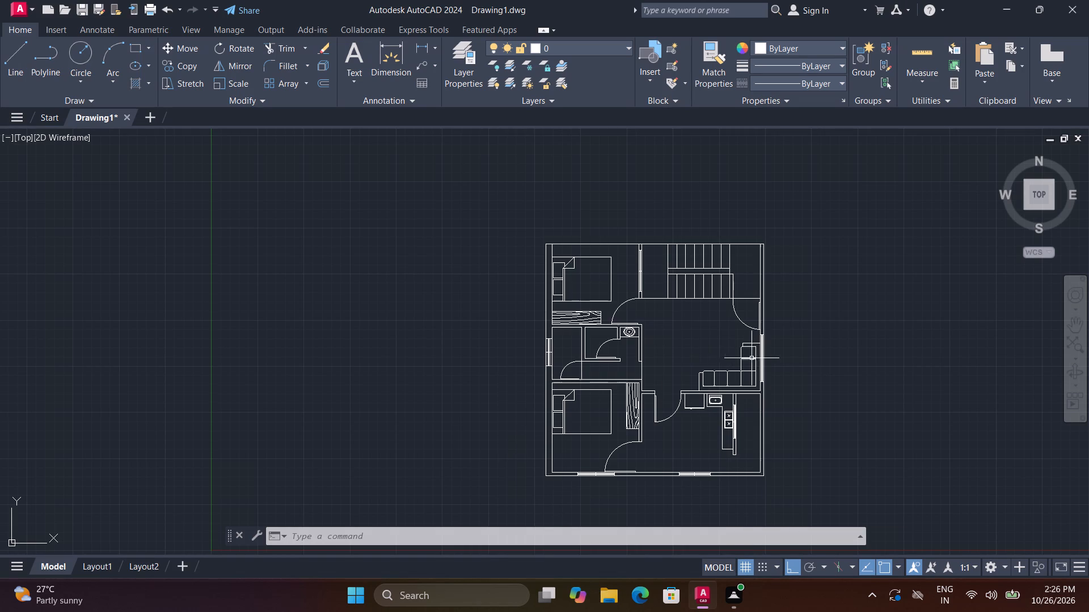
middle_click_drag(775, 365, 545, 378)
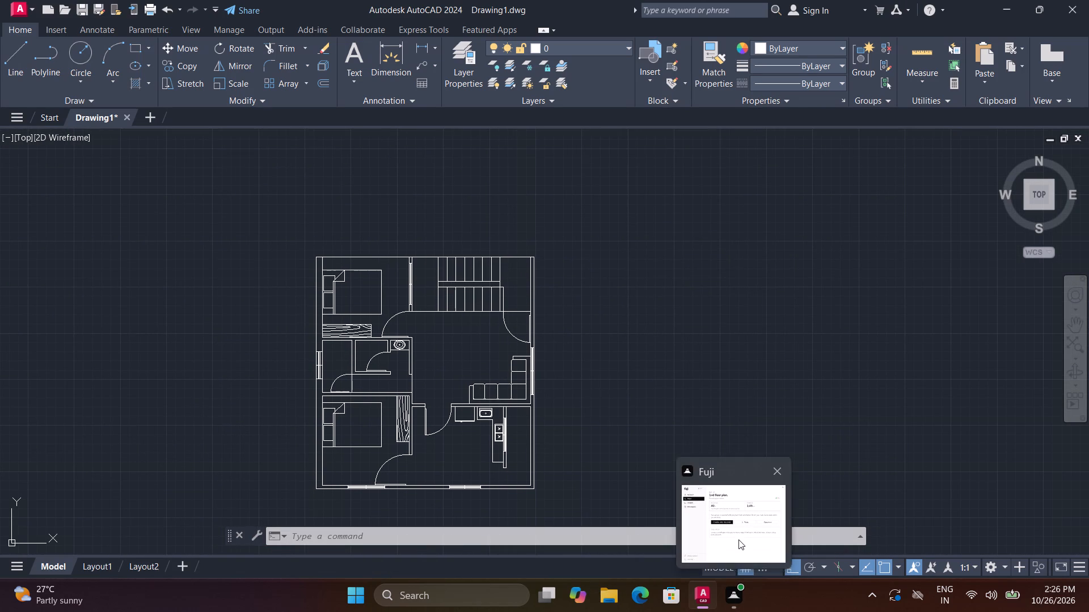
middle_click_drag(640, 276, 580, 256)
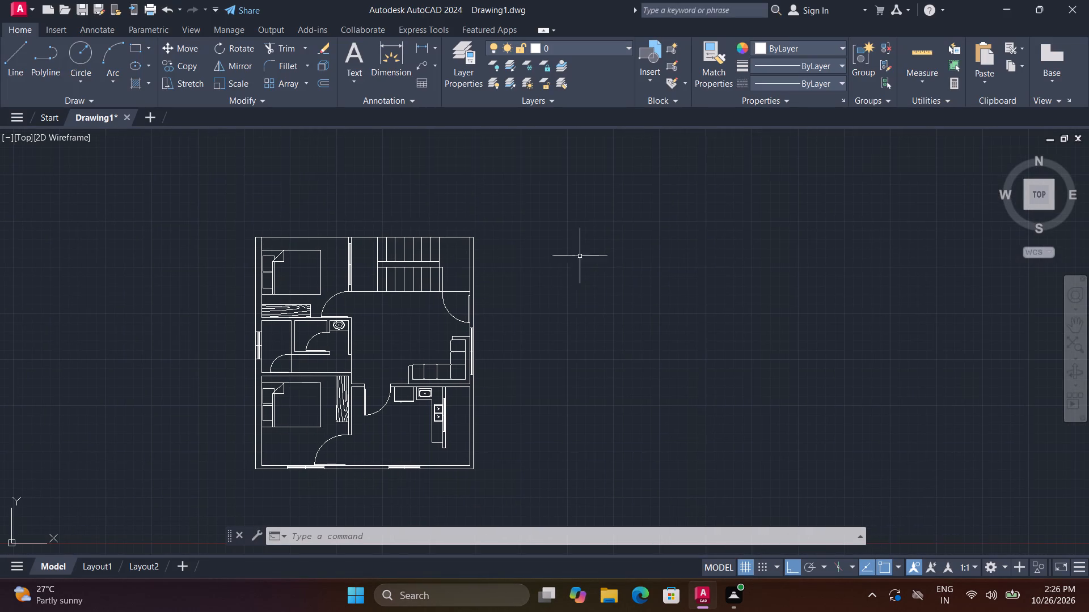
middle_click_drag(390, 337, 472, 348)
scroll(461, 343, "up", 1)
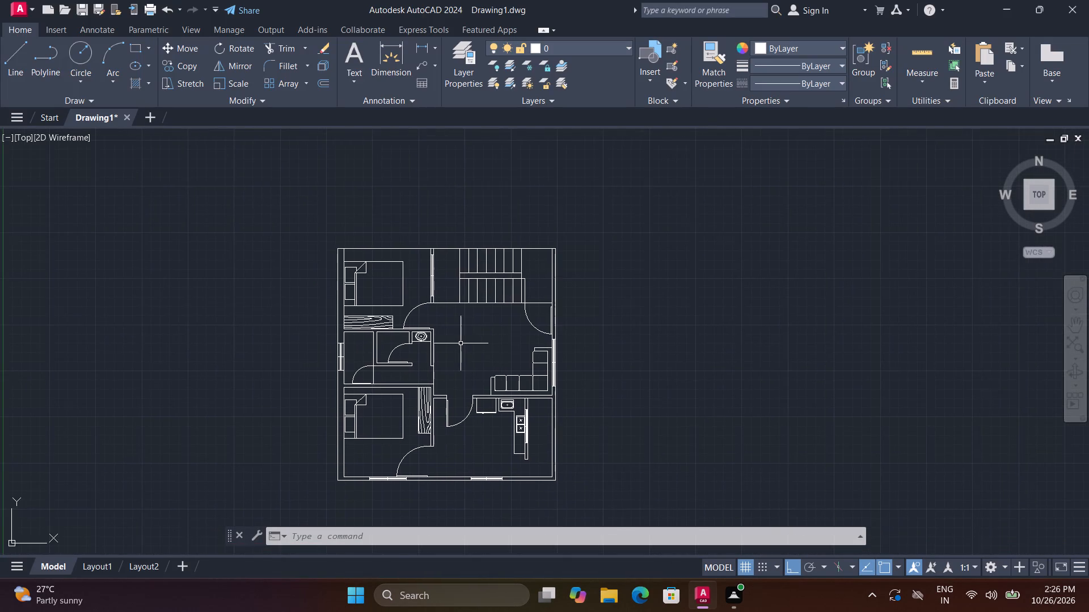
Fill the L-shaped sofa's back and arms with the dark mauve Solid hatch from the Imperial Hatches palette.
scroll(461, 343, "up", 1)
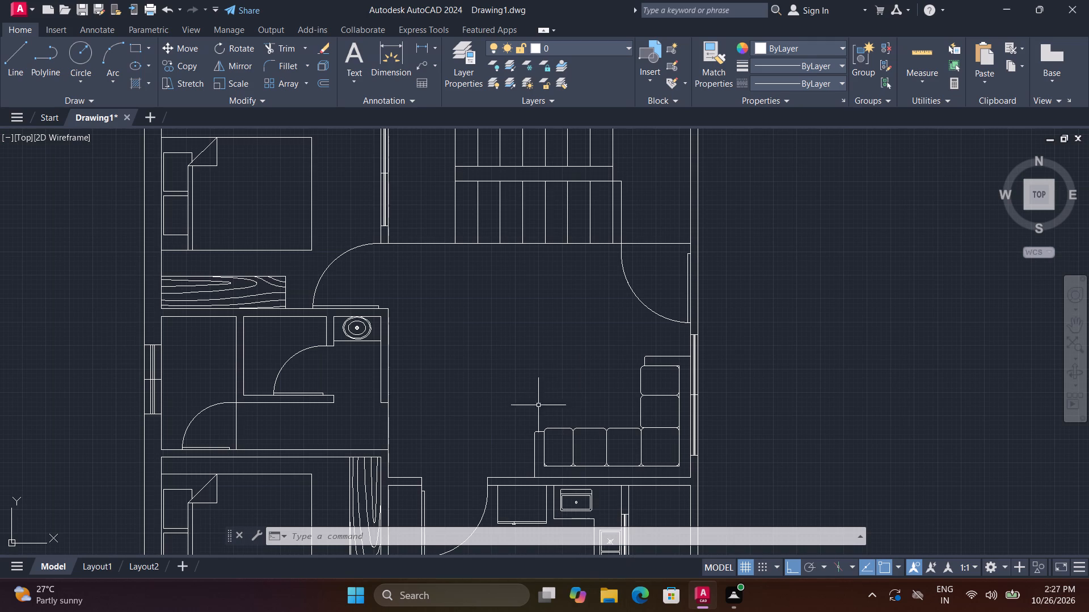
middle_click_drag(541, 450, 436, 300)
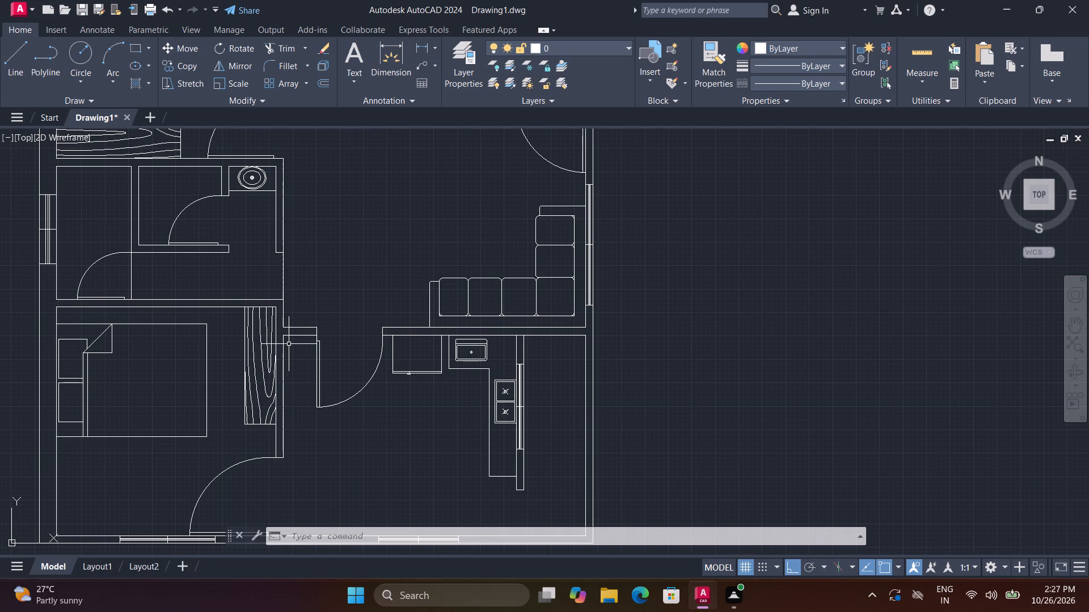
key("ctrl+3")
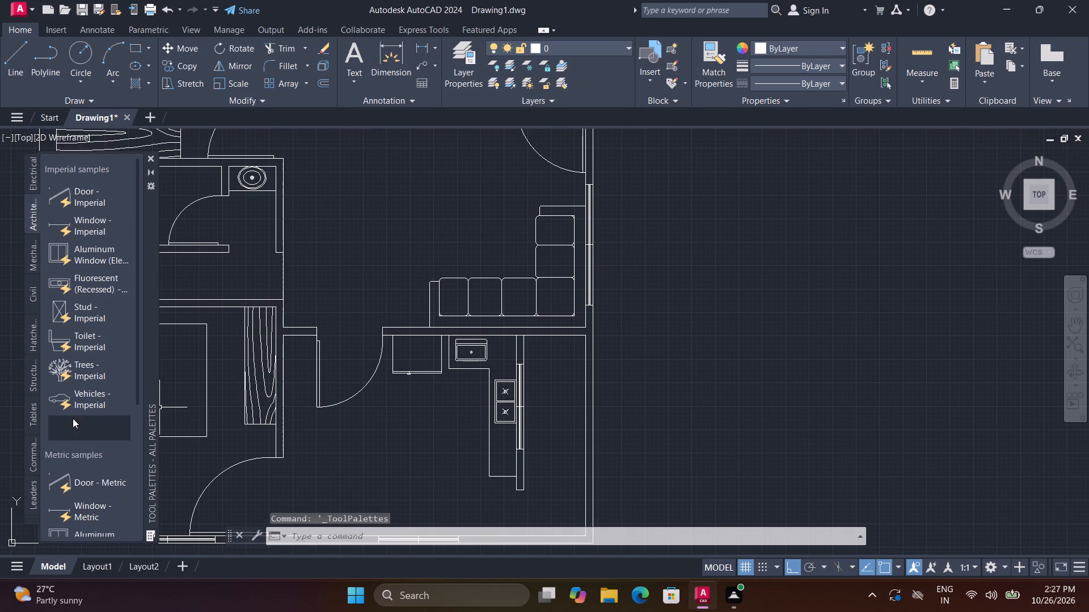
left_click(32, 343)
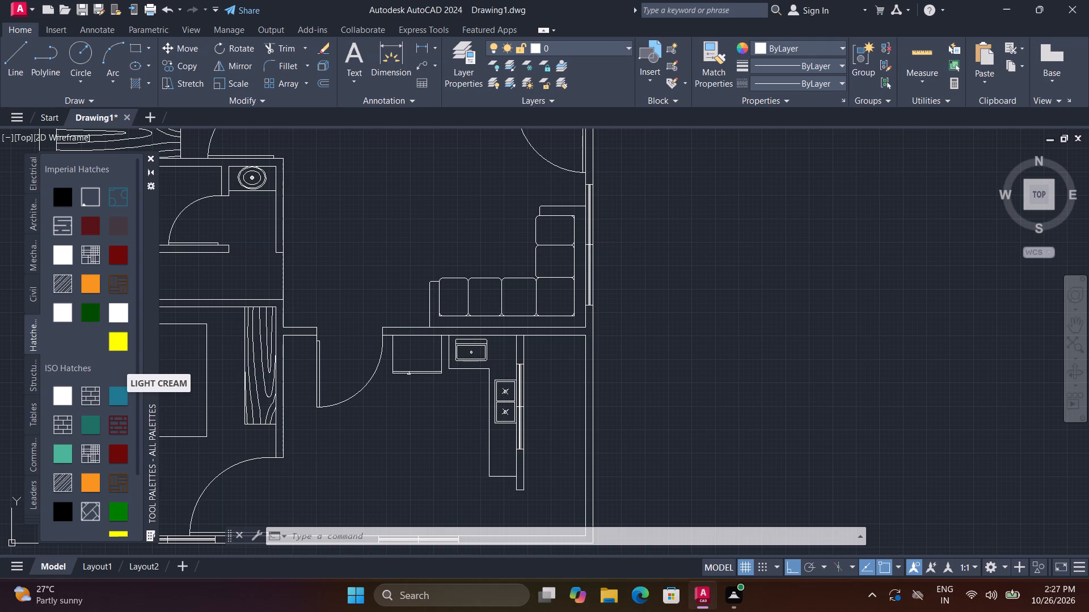
left_click(113, 235)
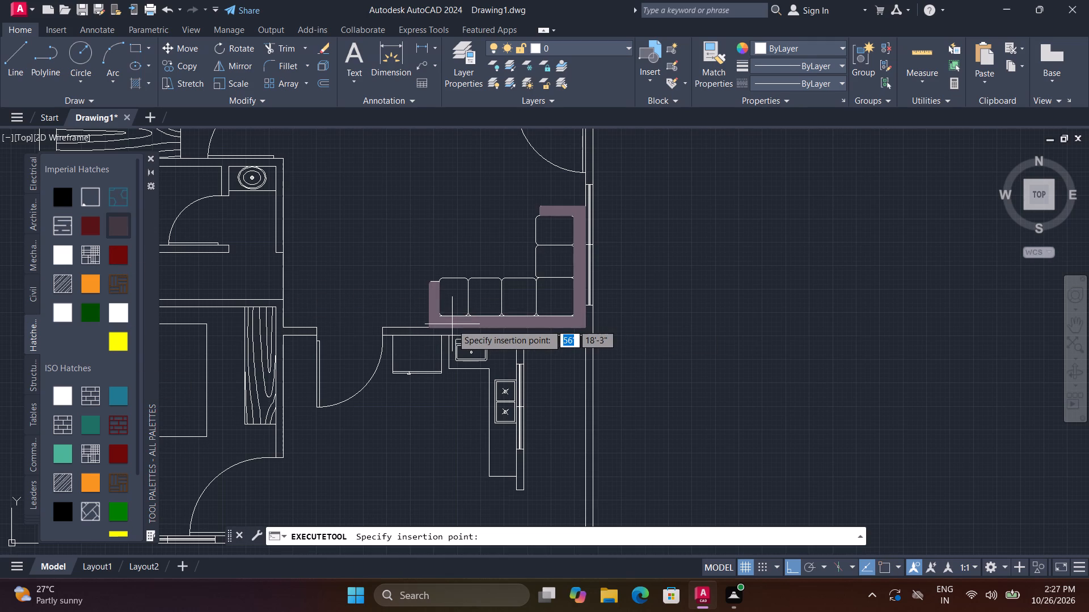
left_click(452, 324)
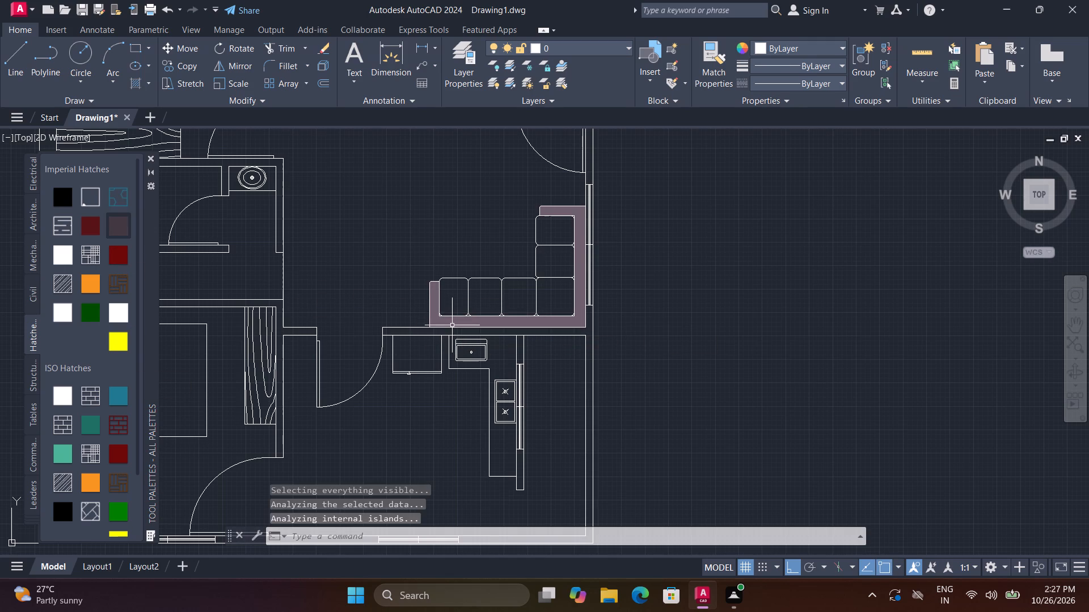
Apply the yellow-swatch hatch from the Imperial Hatches palette over the L-shaped sofa's back and arms.
scroll(487, 316, "up", 2)
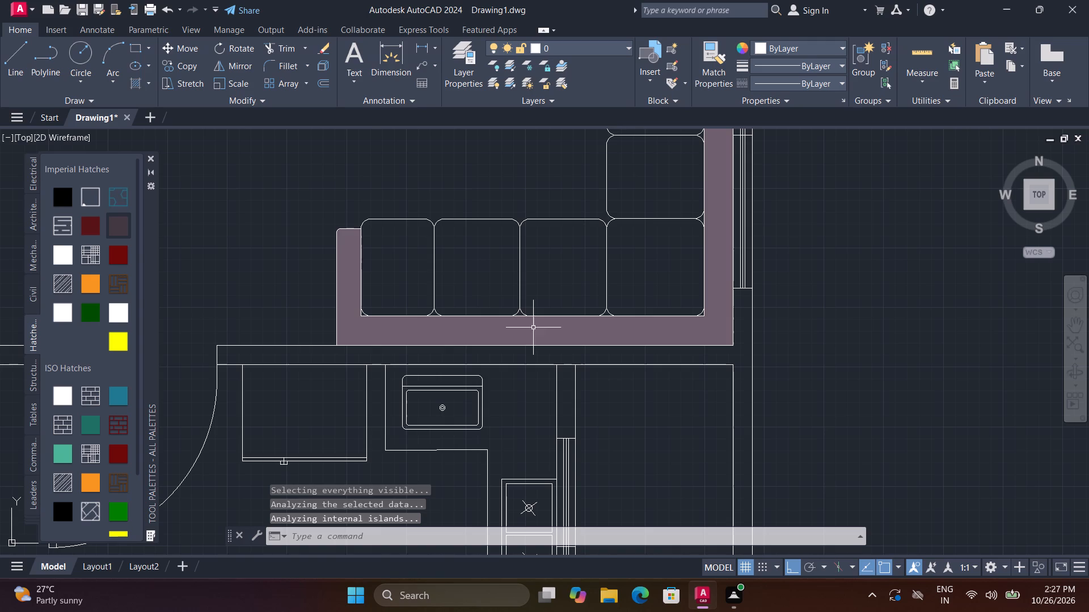
scroll(576, 302, "down", 1)
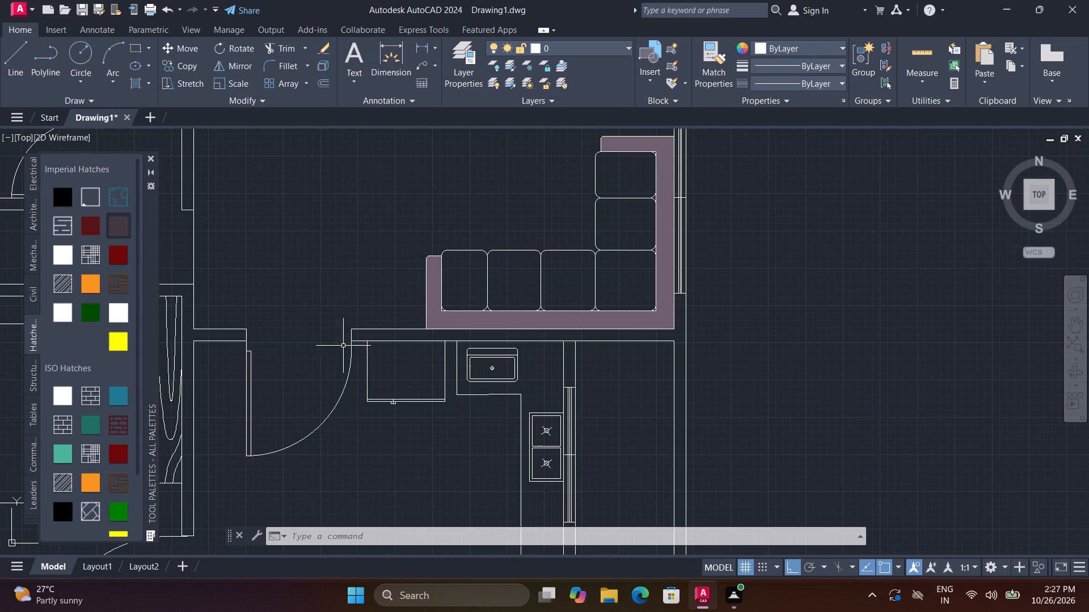
left_click(126, 339)
left_click(472, 325)
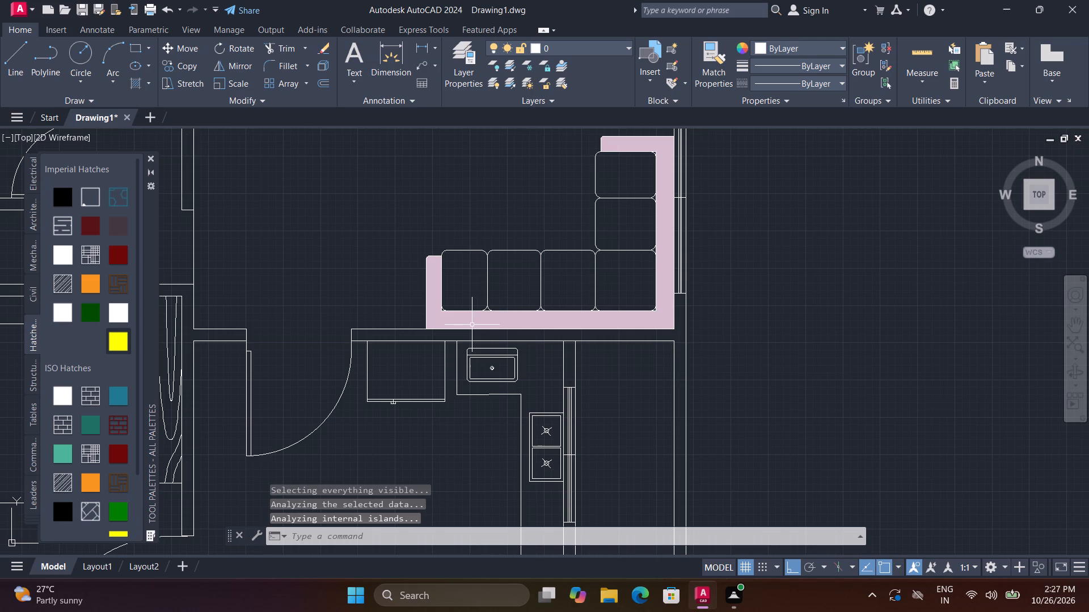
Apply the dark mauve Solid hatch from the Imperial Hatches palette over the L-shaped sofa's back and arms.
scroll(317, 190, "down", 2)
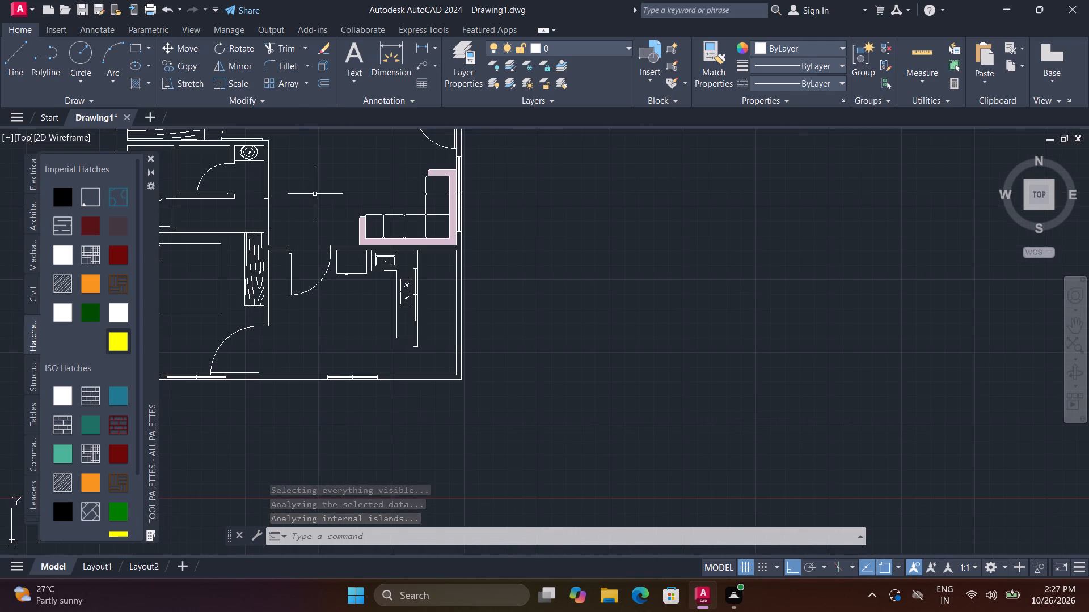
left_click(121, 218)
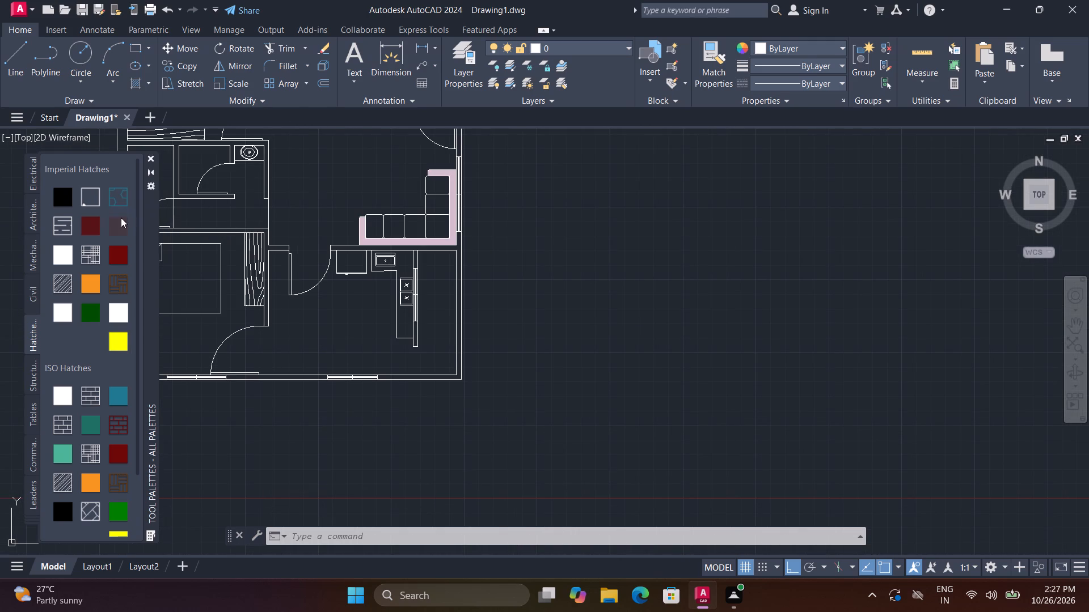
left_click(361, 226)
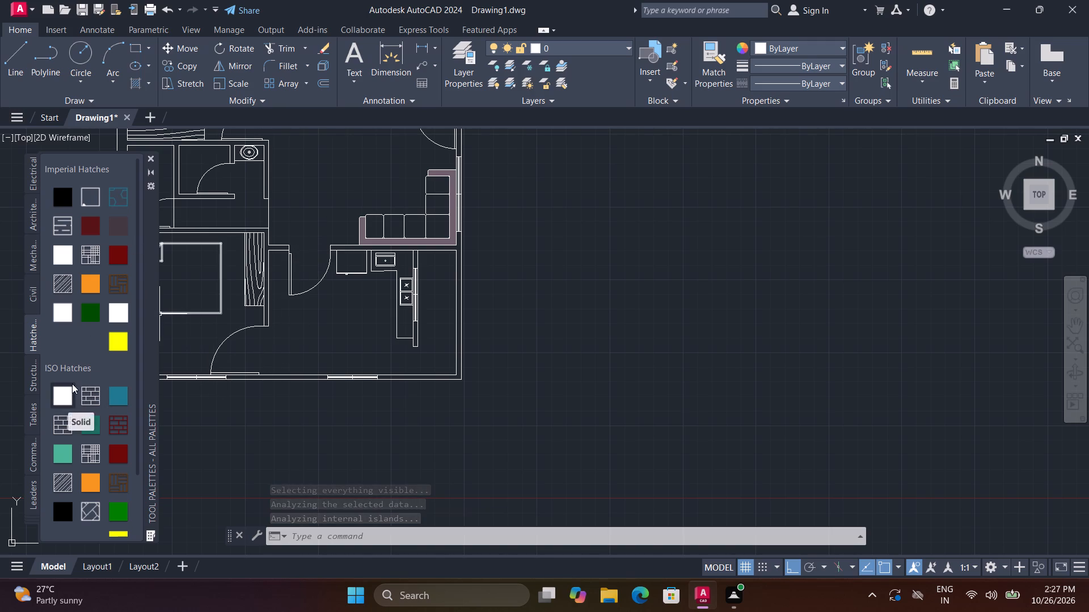
Fill the kitchen's lower and side outer walls and the kitchen–living partition red, using the dark-green-swatch hatch from Imperial Hatches.
left_click(95, 310)
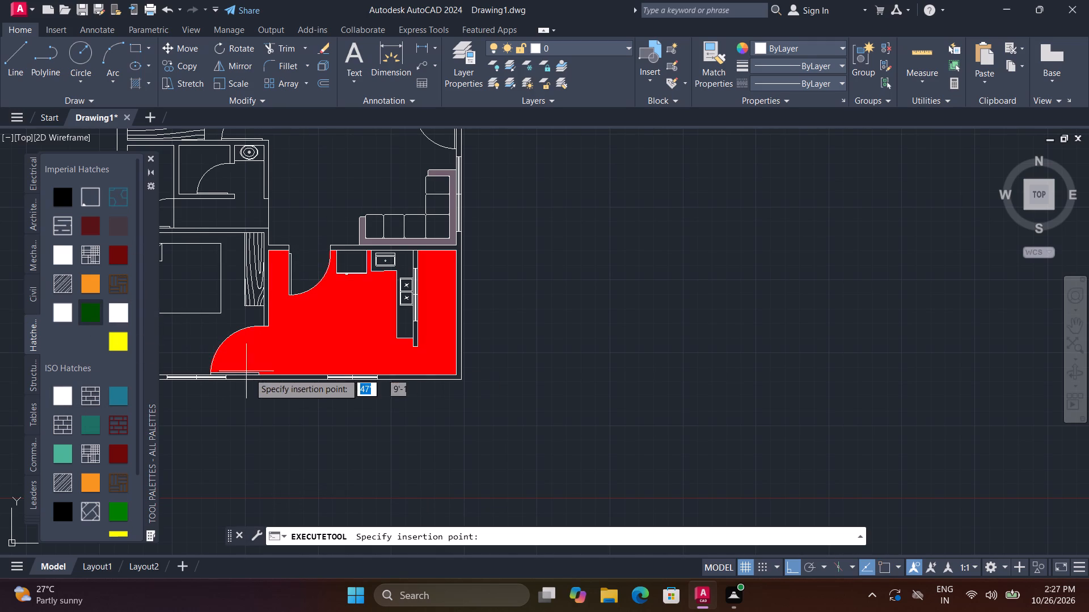
left_click(253, 377)
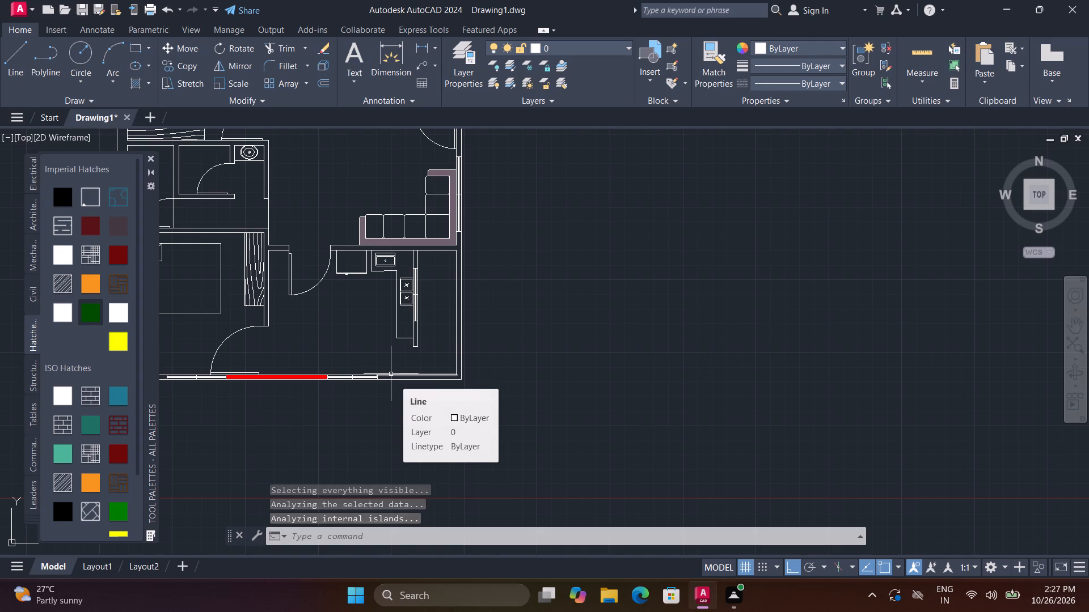
key("Page_Down")
key("Return")
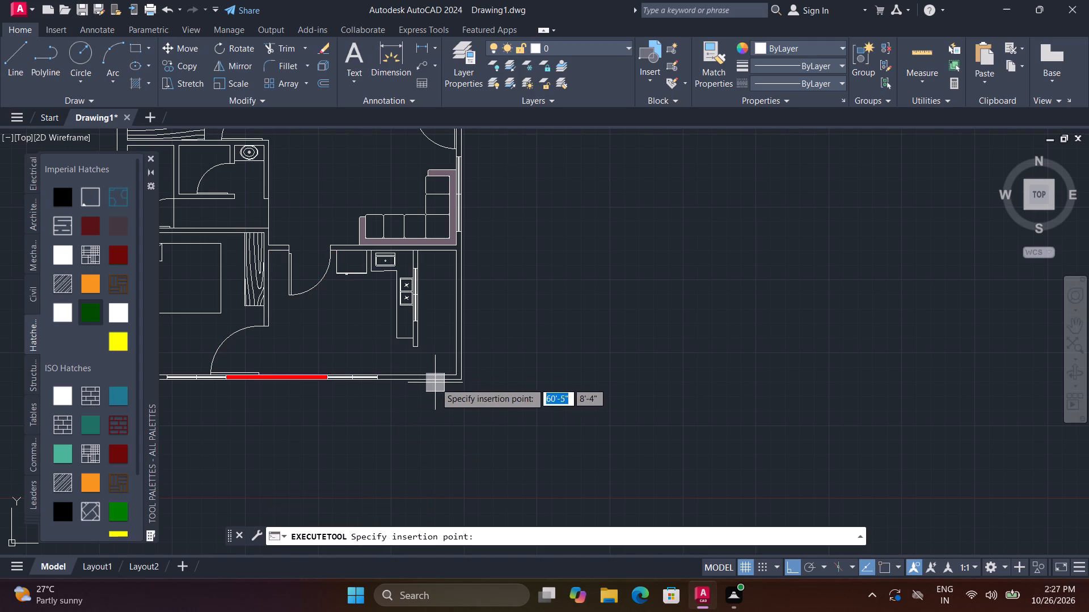
left_click(433, 377)
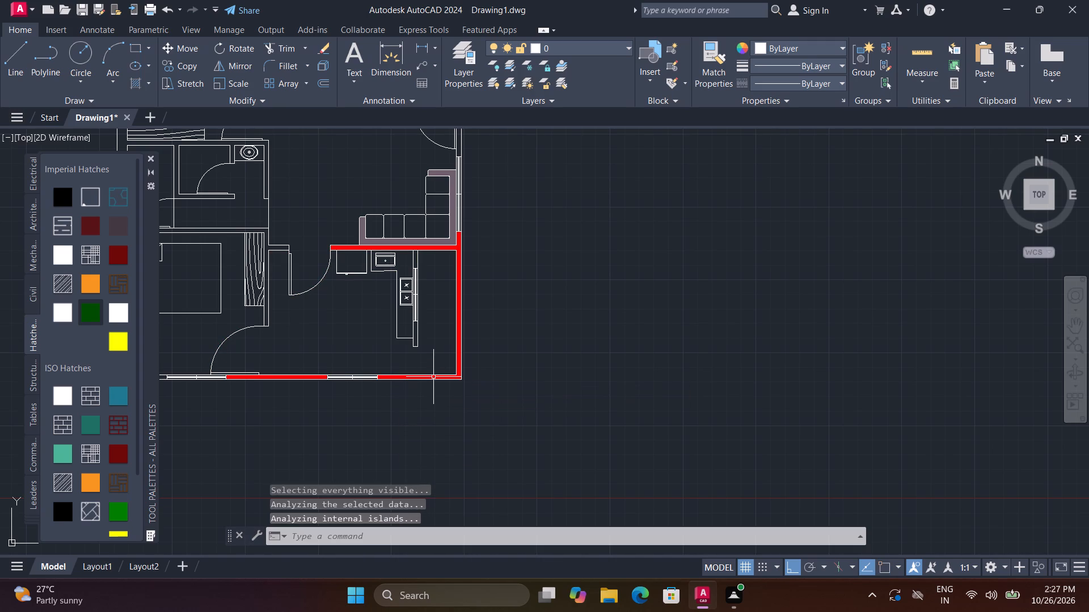
Fill the outer wall on the bedroom side, the lower bedroom's partitions and the bathroom walls with the same red hatch.
key("space")
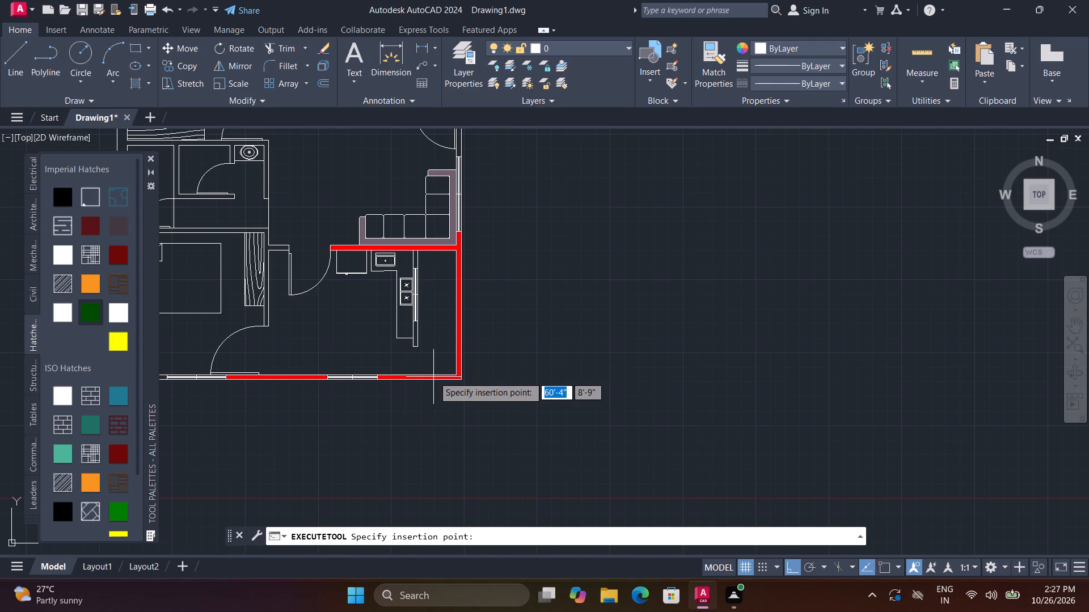
scroll(353, 363, "down", 2)
scroll(278, 364, "up", 2)
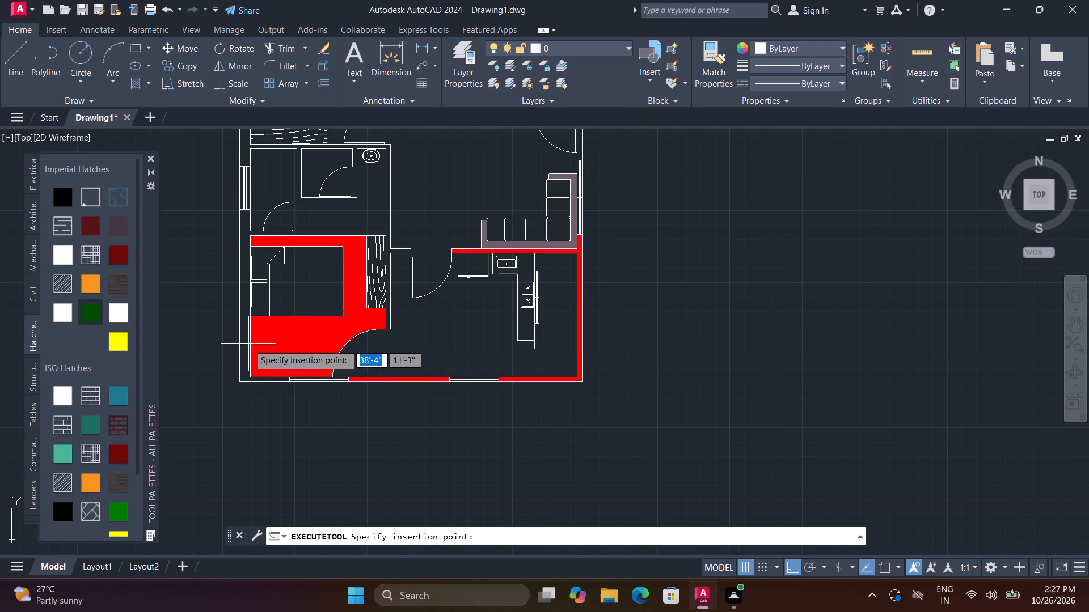
left_click(244, 342)
key("space")
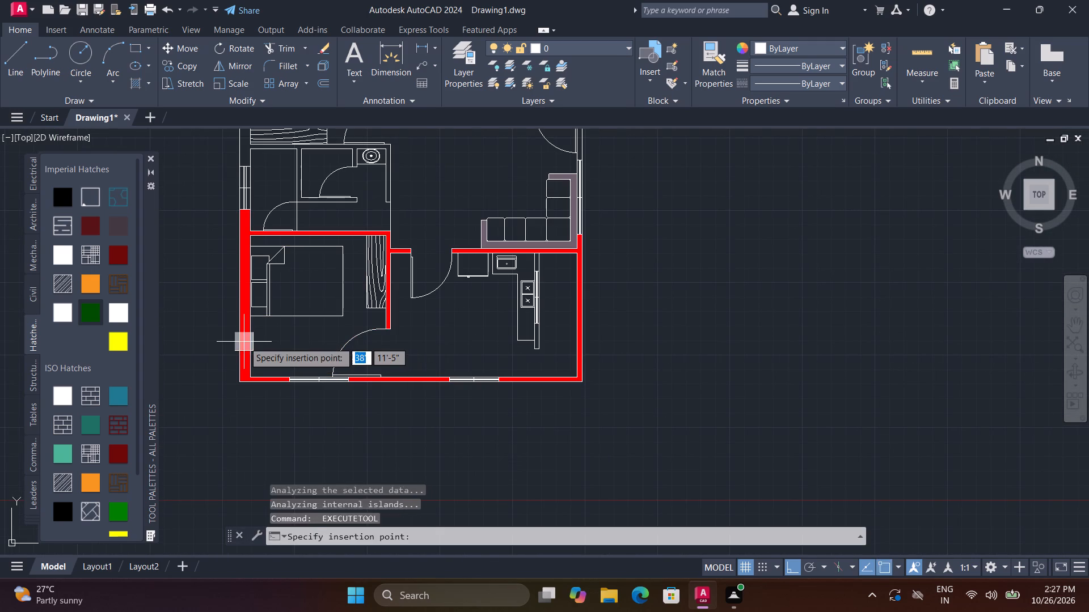
middle_click_drag(276, 197, 301, 489)
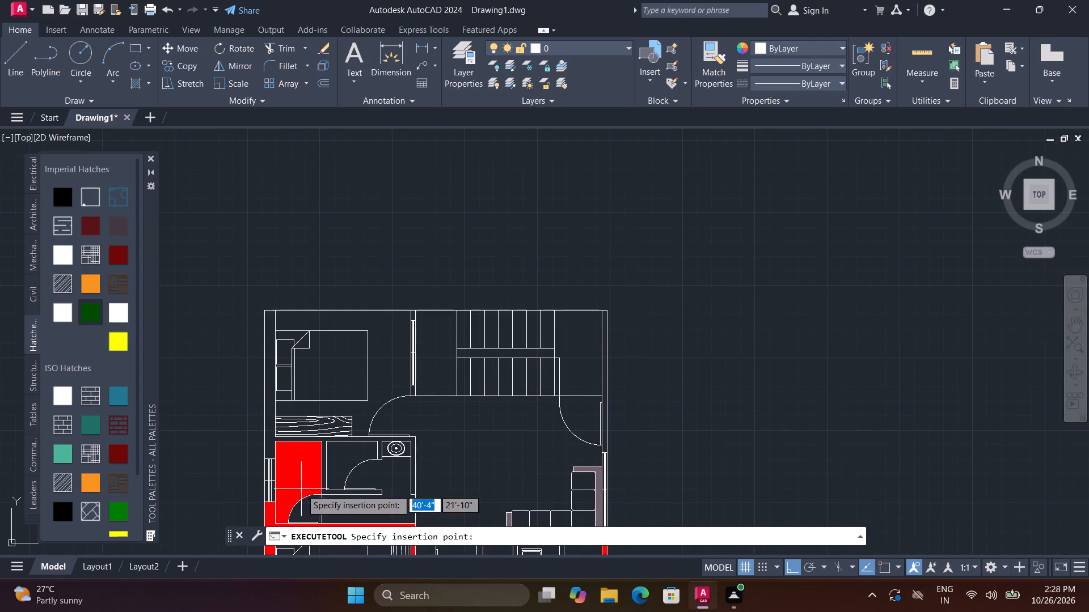
left_click(349, 492)
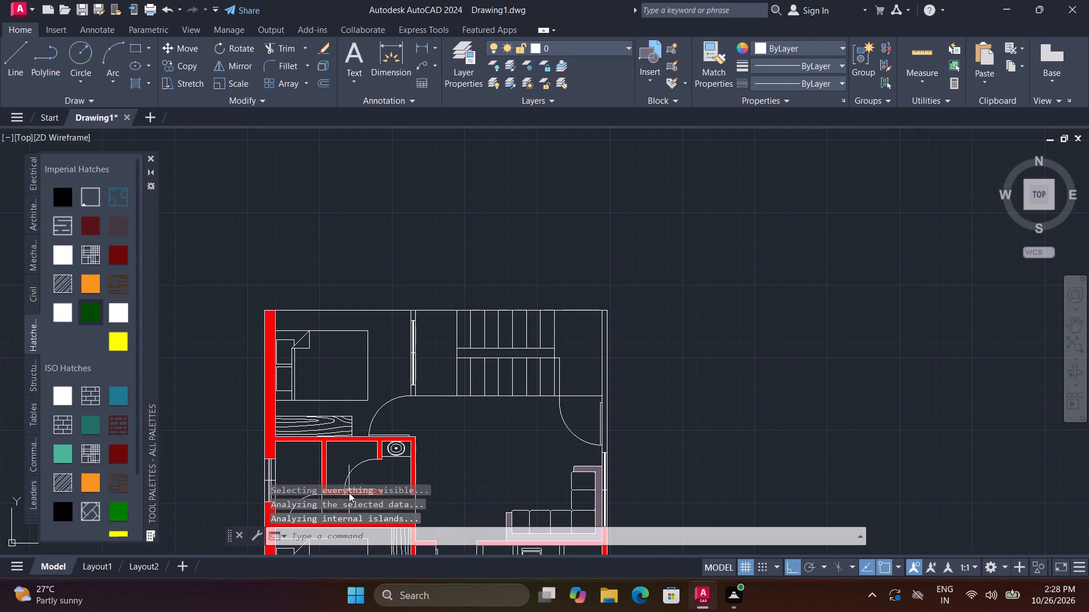
Fill the two short wall pieces at either end of the window between the upper bedroom and staircase with the red hatch.
key("space")
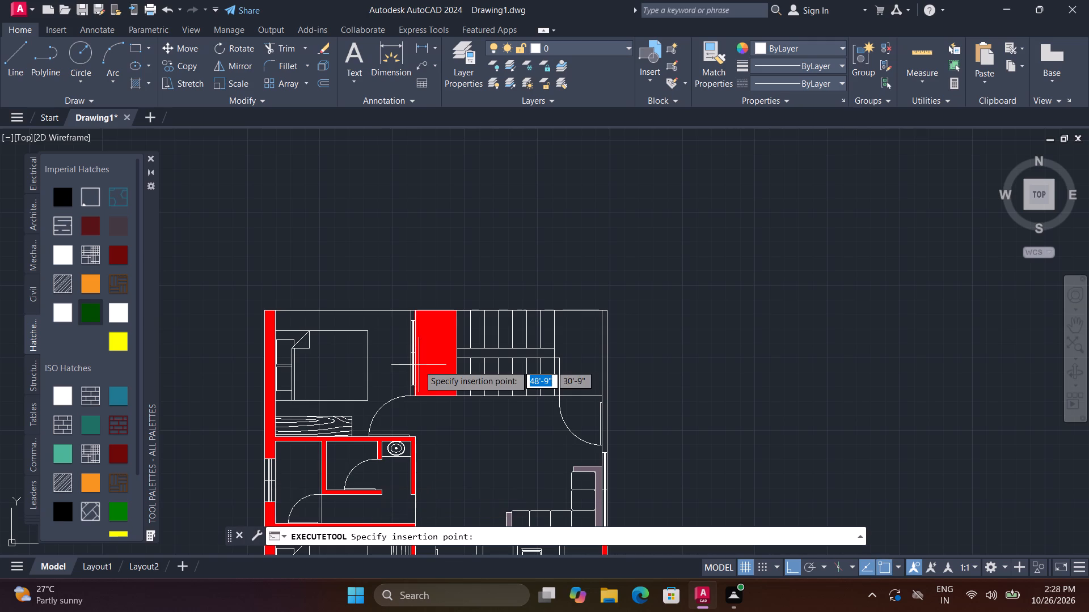
scroll(419, 314, "up", 2)
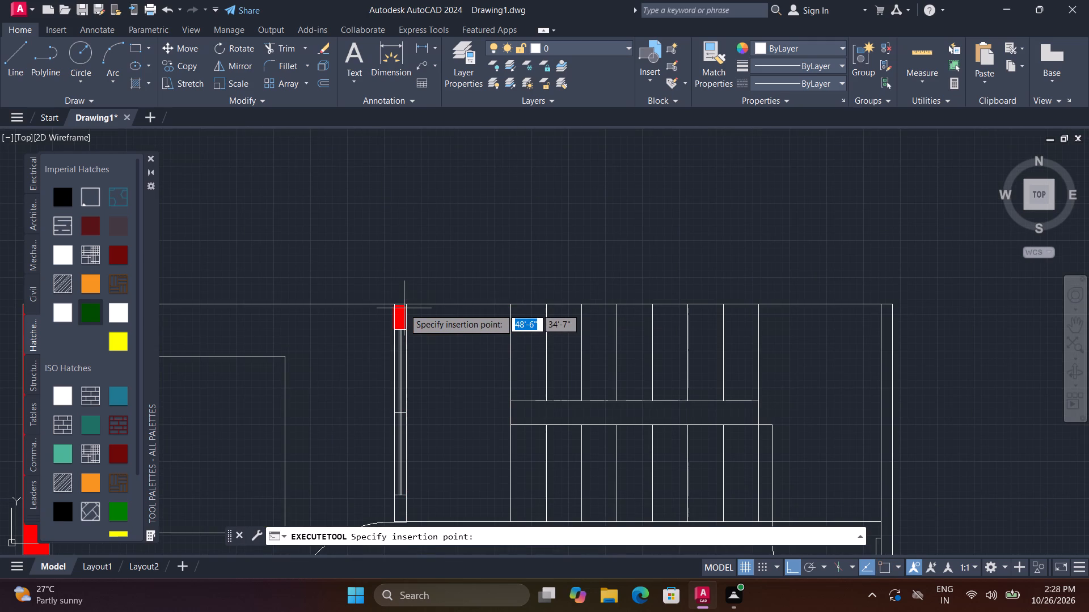
left_click(403, 308)
middle_click_drag(417, 384, 402, 214)
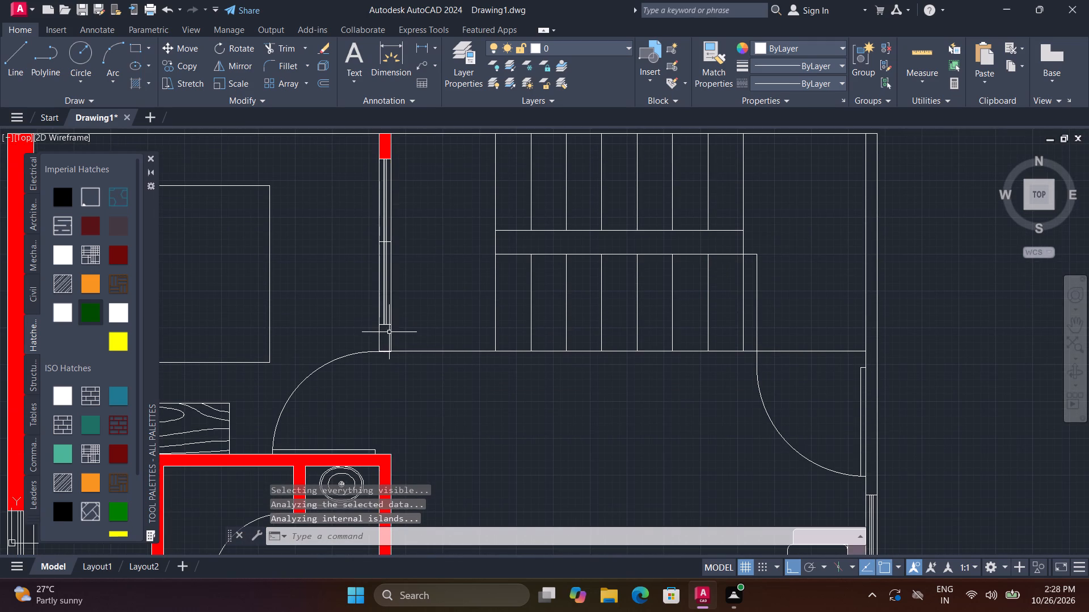
key("space")
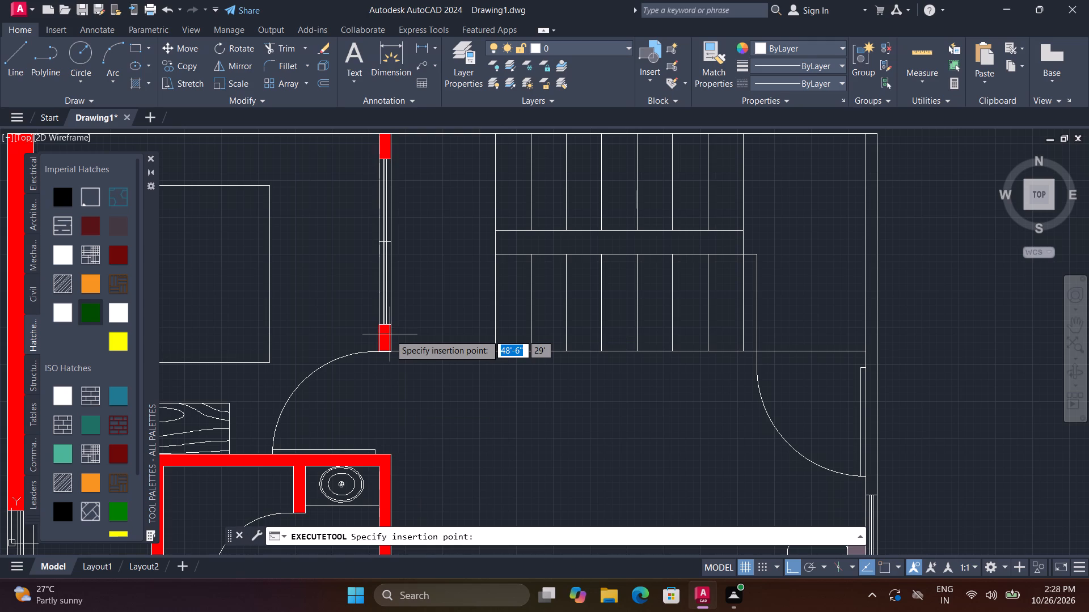
left_click(390, 335)
Fill the outer wall beside the staircase and entrance door with the same red hatch.
middle_click_drag(714, 439, 423, 394)
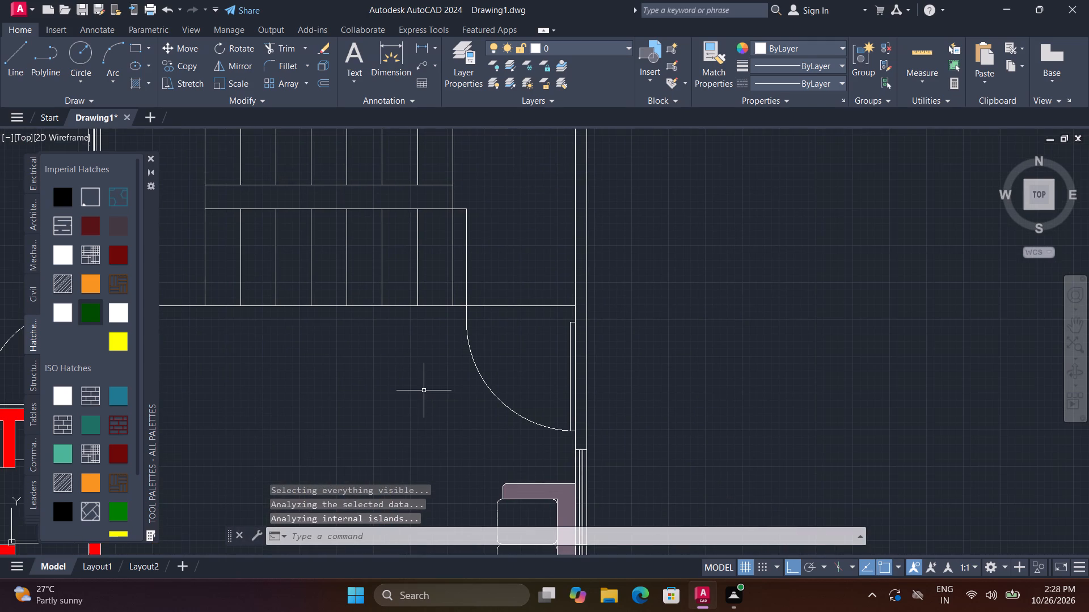
key("space")
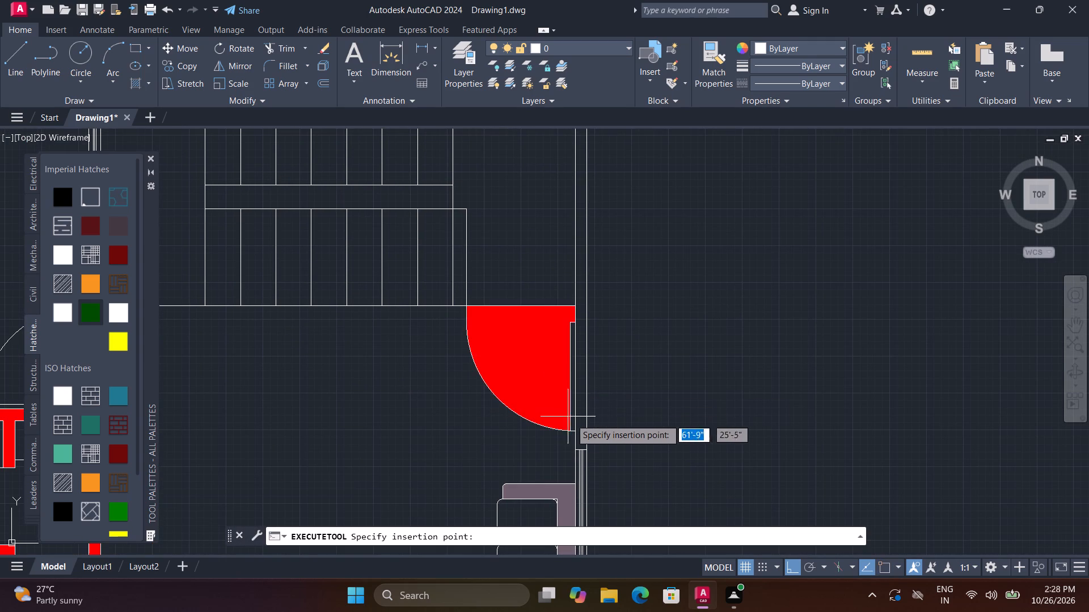
left_click(583, 426)
scroll(583, 426, "down", 2)
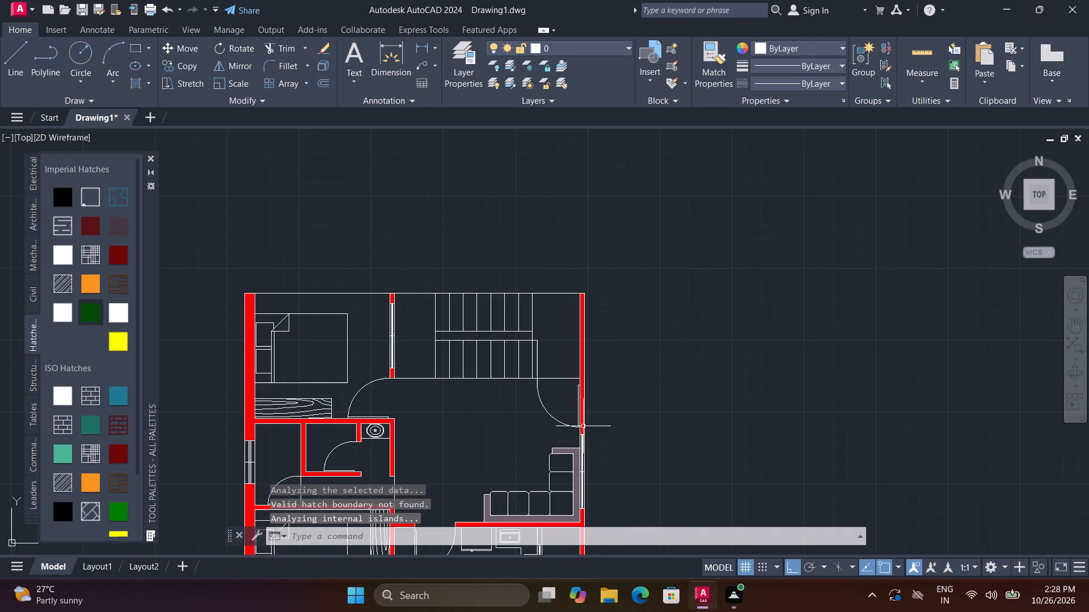
middle_click_drag(629, 466, 571, 267)
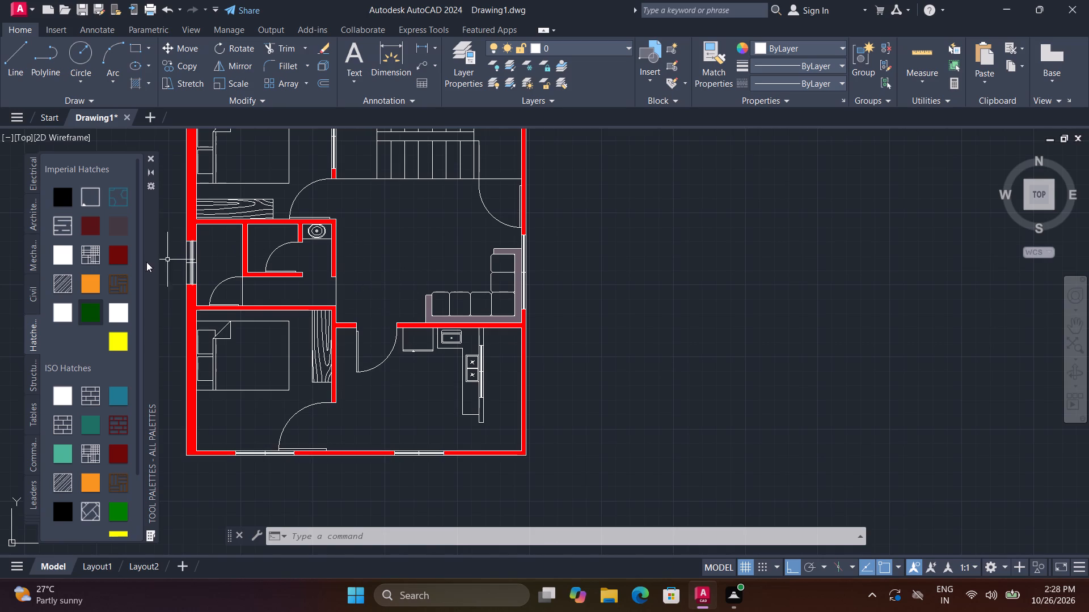
Fill the L-shaped sofa's back and arms with the teal-blue Solid hatch from the ISO Hatches palette.
left_click(124, 402)
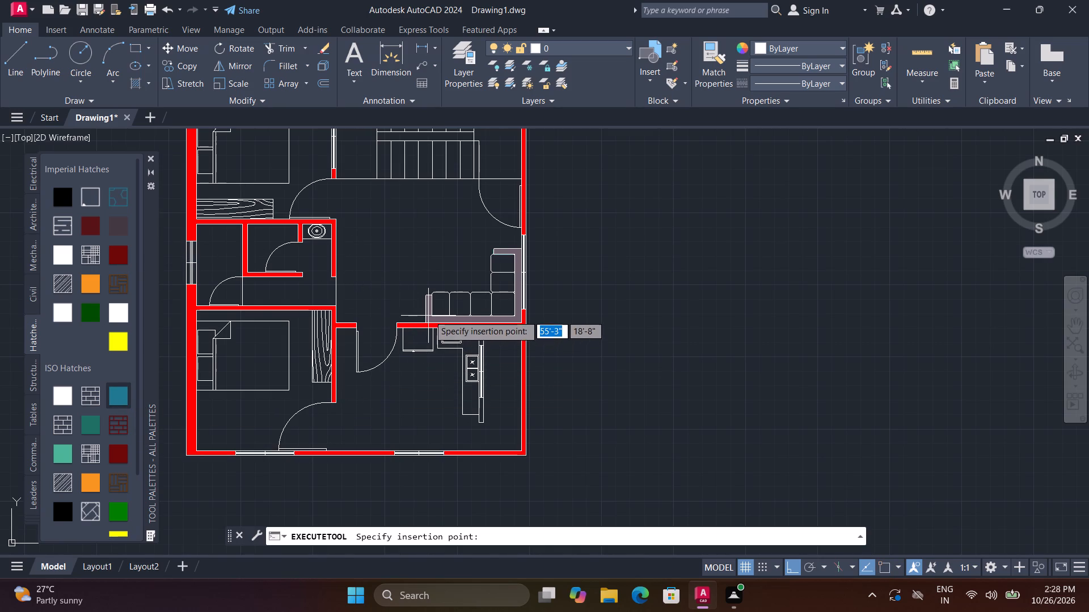
left_click(429, 315)
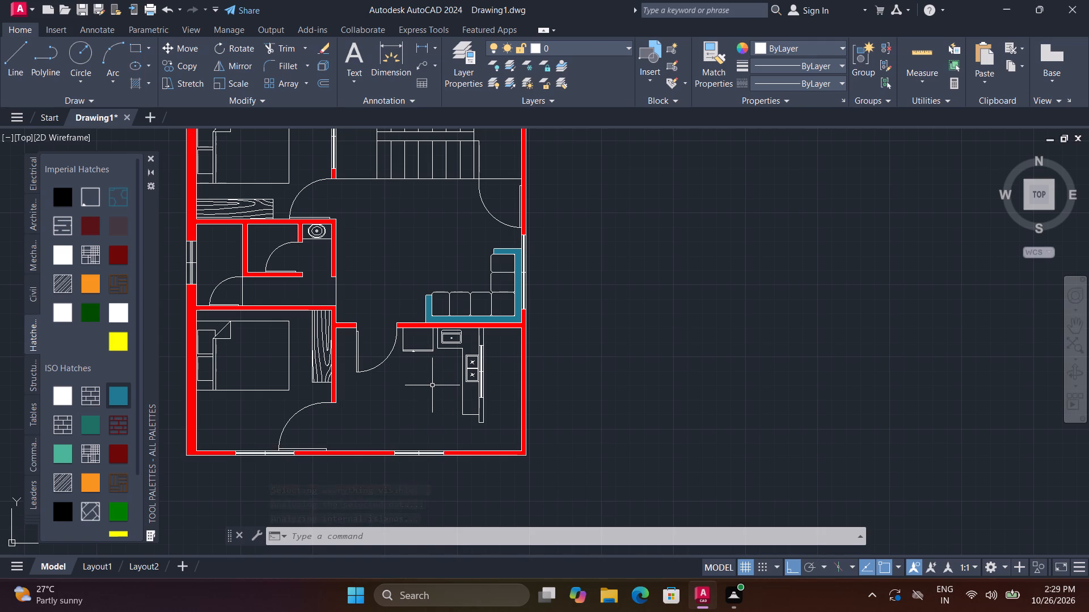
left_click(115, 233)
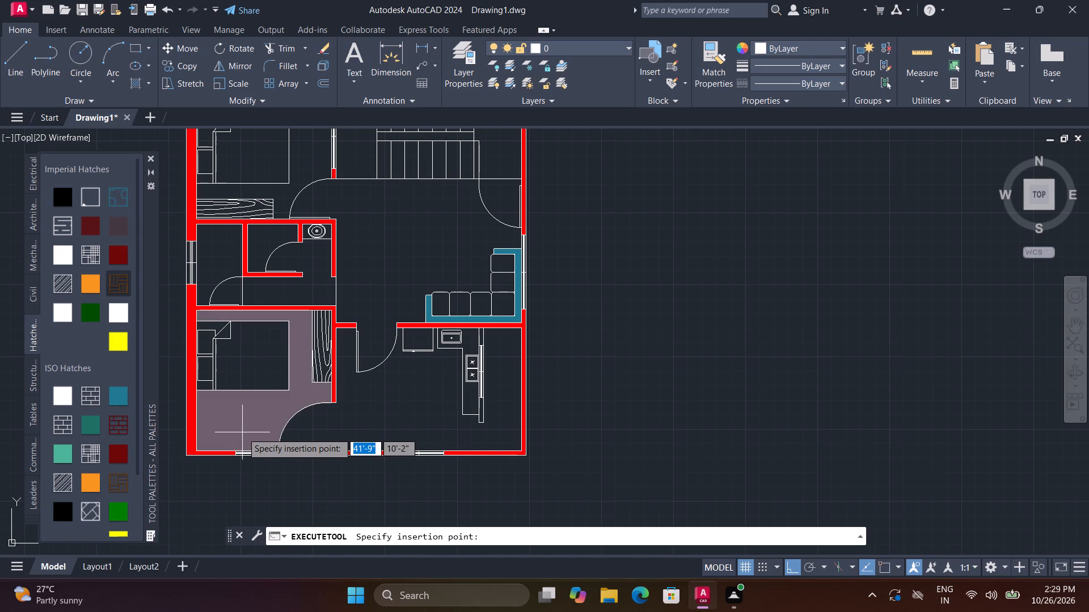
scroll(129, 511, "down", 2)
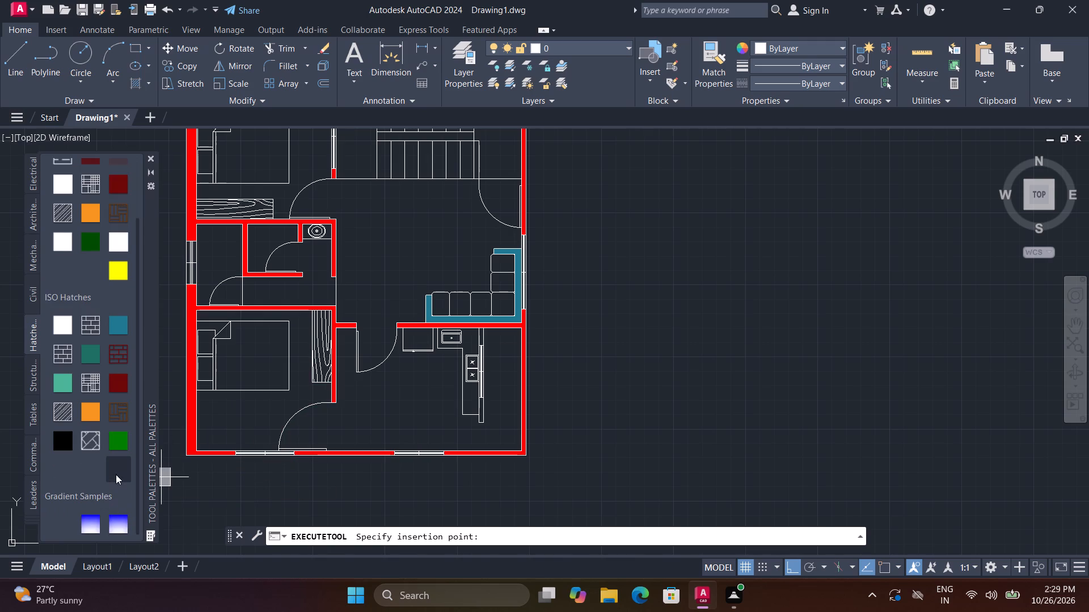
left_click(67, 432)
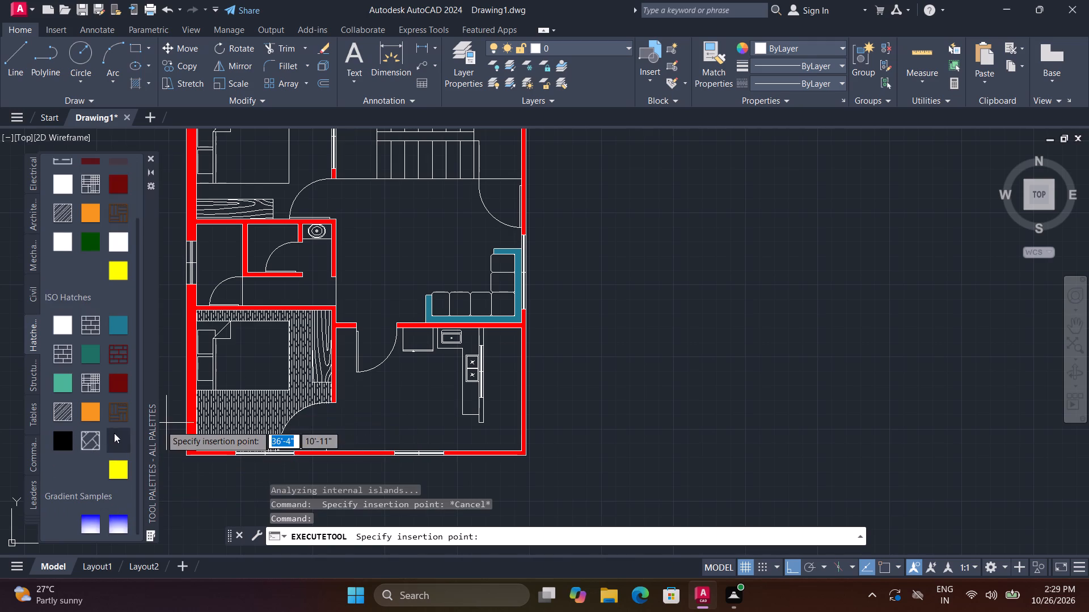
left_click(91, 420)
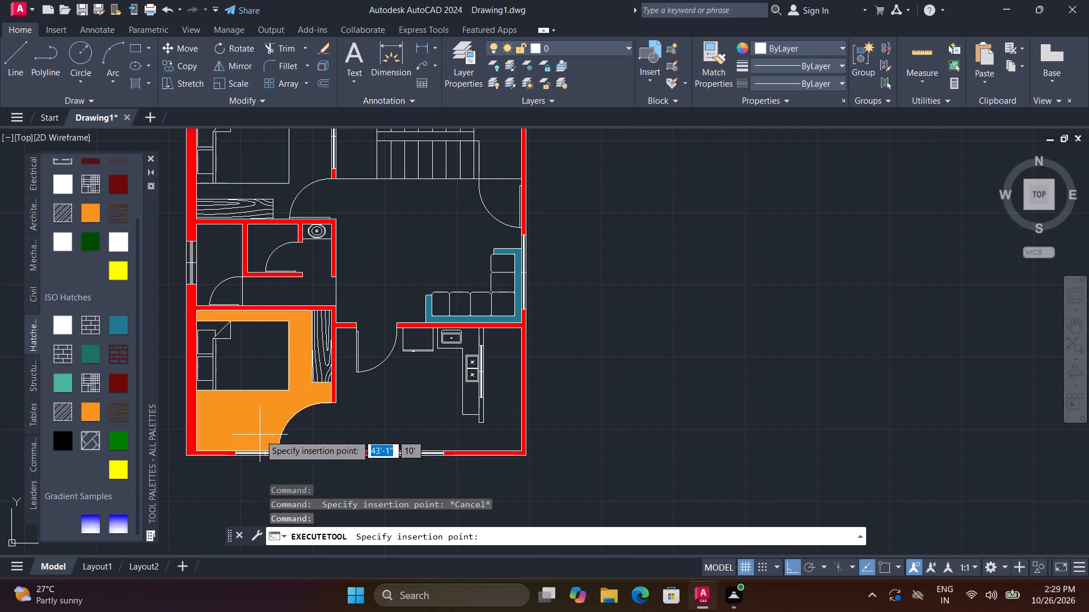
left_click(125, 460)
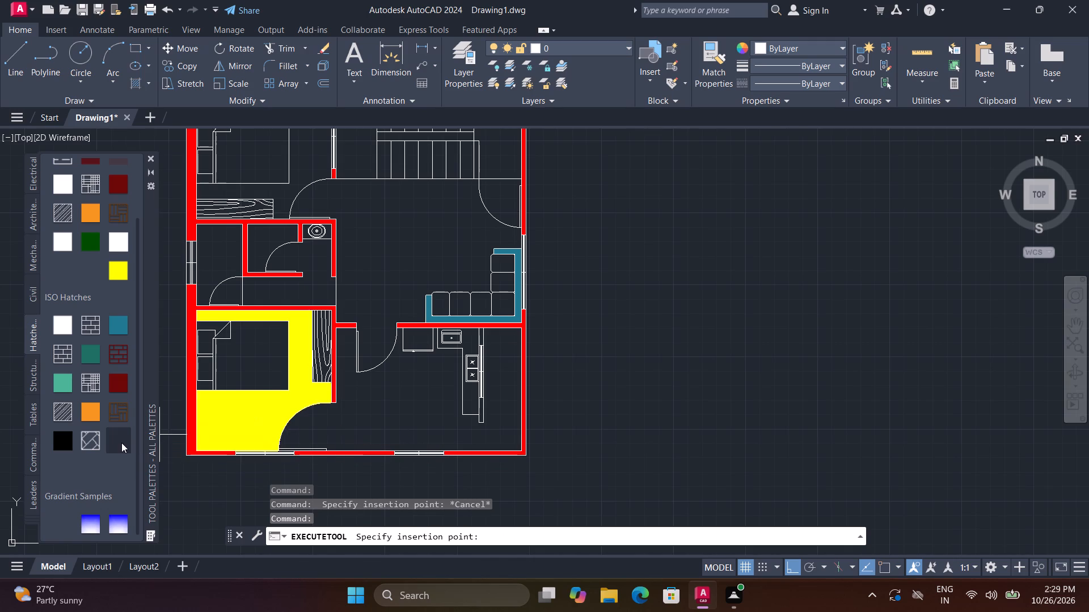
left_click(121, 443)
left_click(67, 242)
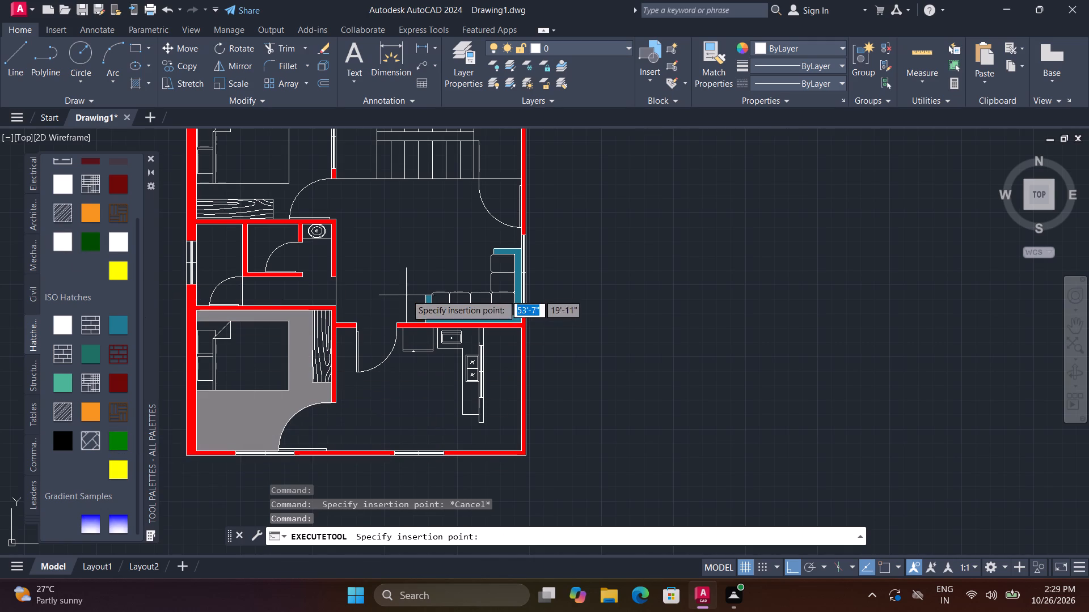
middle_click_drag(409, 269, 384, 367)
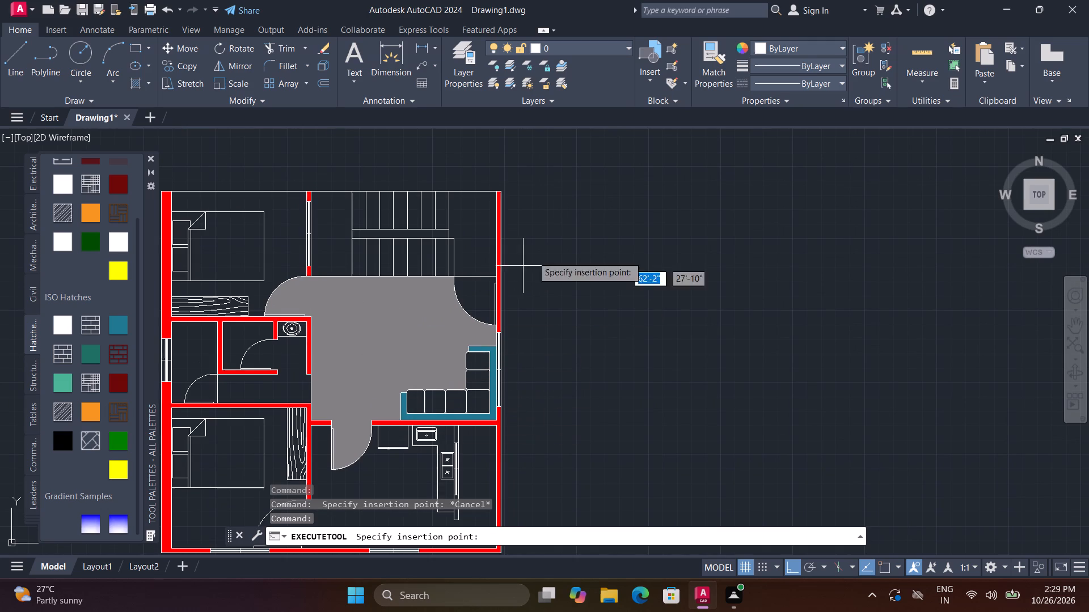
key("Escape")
Draw a vertical line closing the upper bedroom's doorway opening, from the bathroom wall corner to the partition end below the window.
type("l")
key("space")
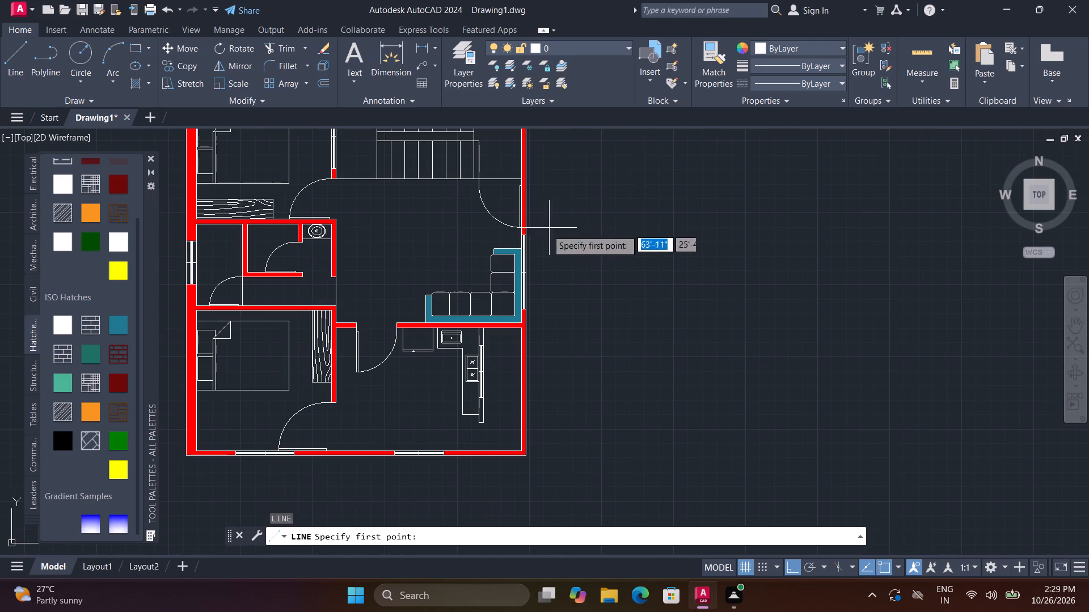
scroll(314, 220, "up", 2)
middle_click_drag(380, 196, 381, 197)
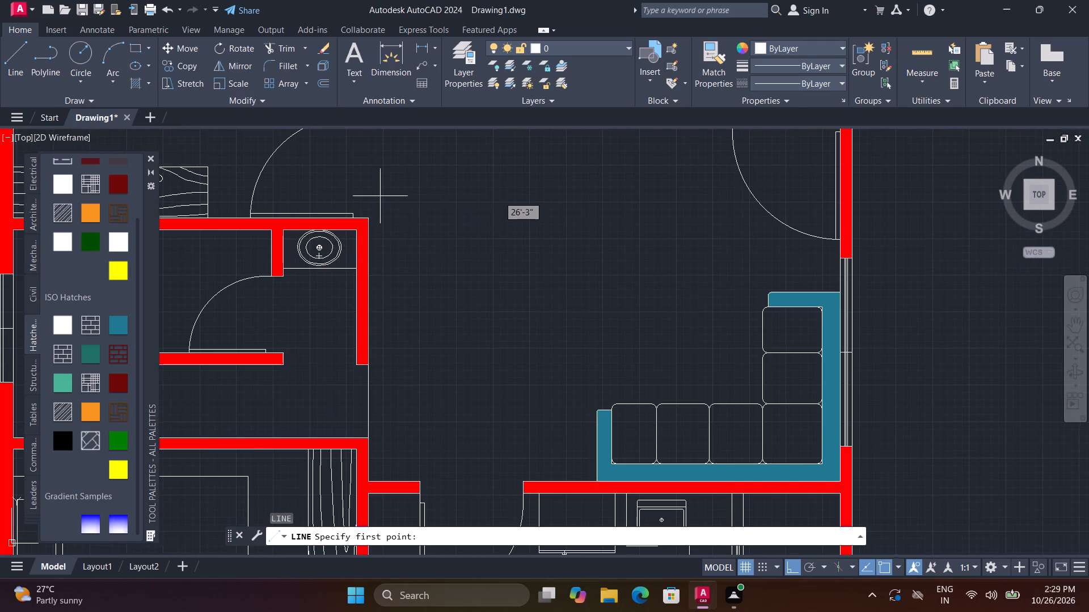
middle_click_drag(381, 197, 396, 283)
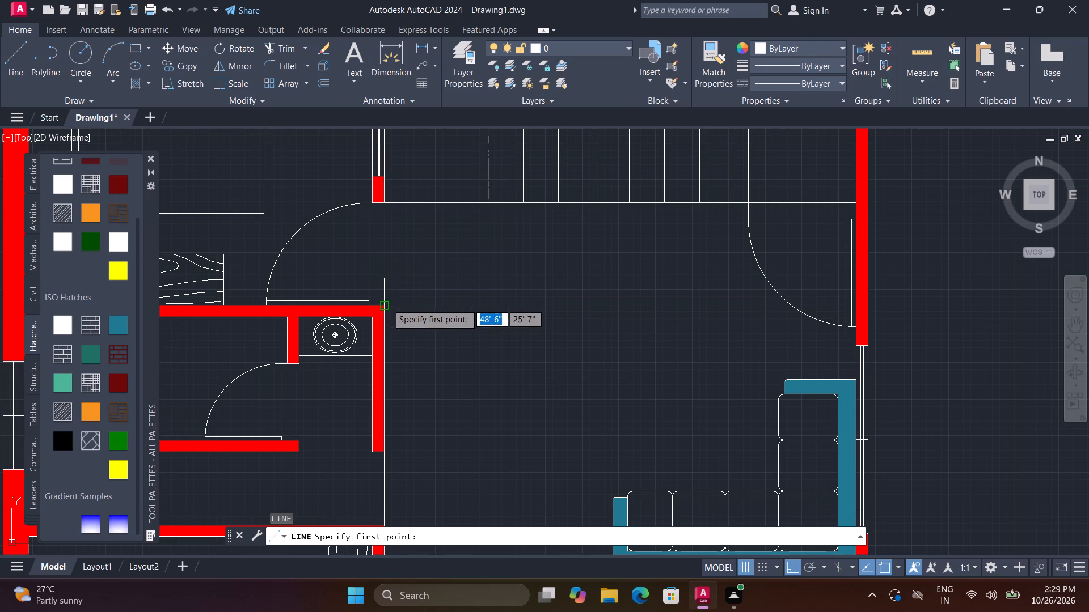
left_click(385, 305)
left_click(385, 201)
key("space")
scroll(413, 236, "down", 1)
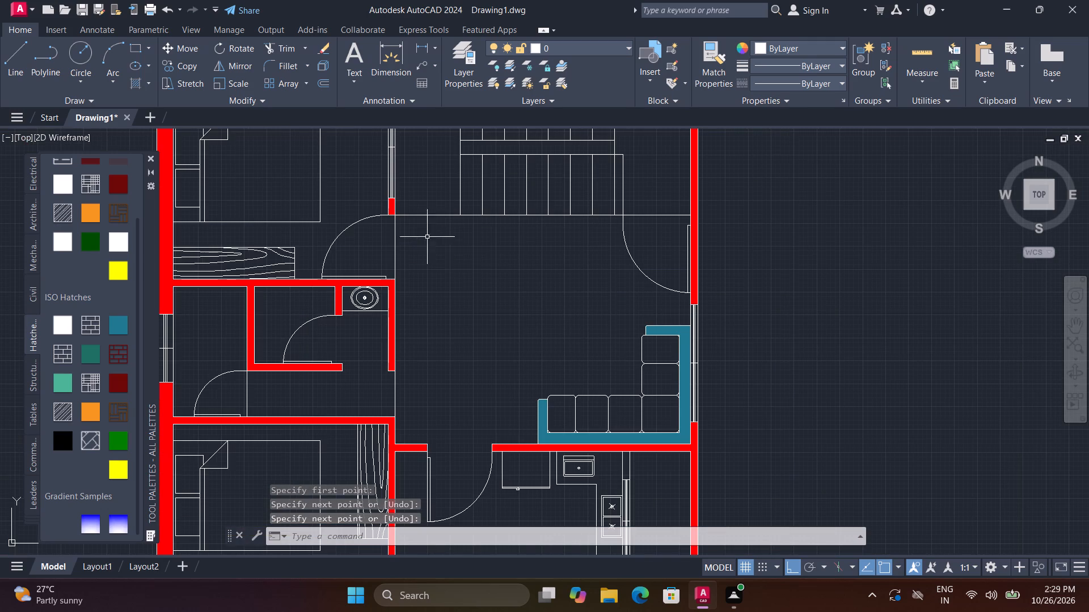
middle_click_drag(477, 281, 493, 165)
middle_click_drag(493, 171, 493, 183)
middle_click(493, 194)
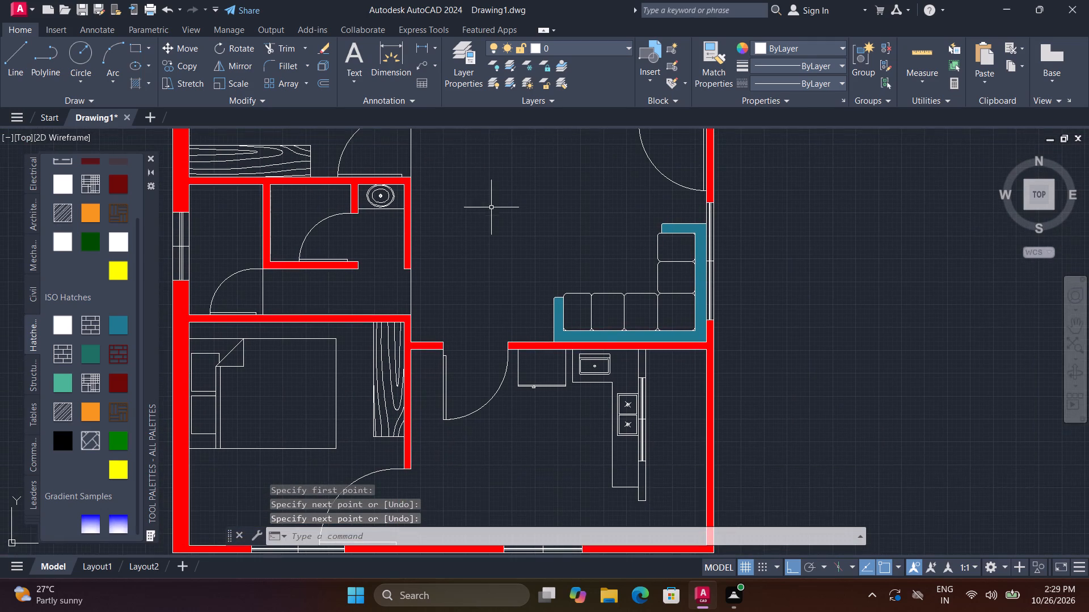
Draw a vertical line closing the small bathroom's doorway, between the partition ends beside the washbasin.
middle_click_drag(491, 243, 503, 171)
middle_click(503, 171)
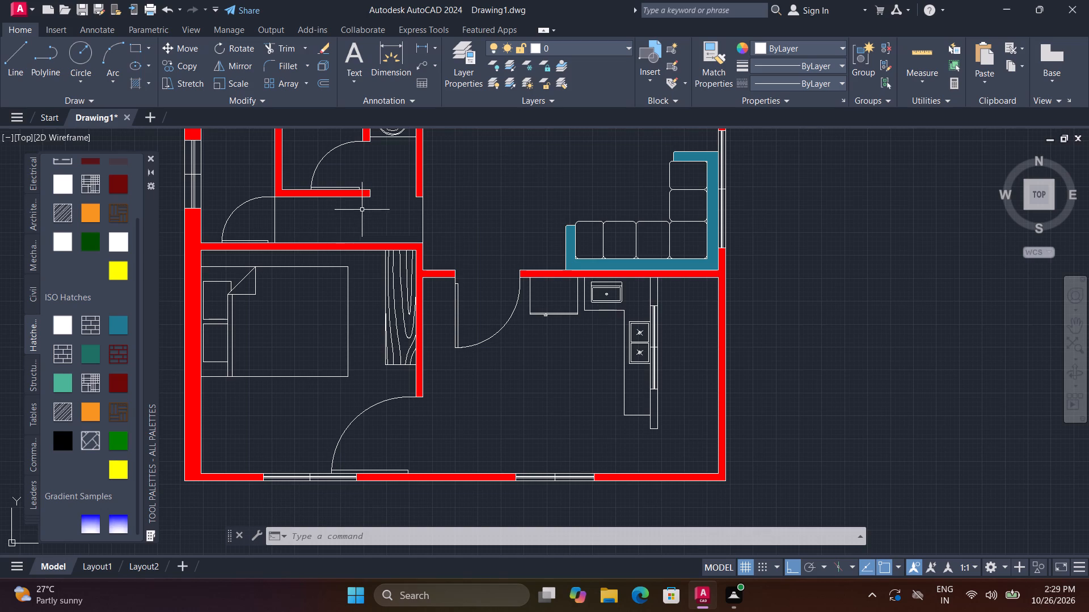
scroll(397, 152, "up", 1)
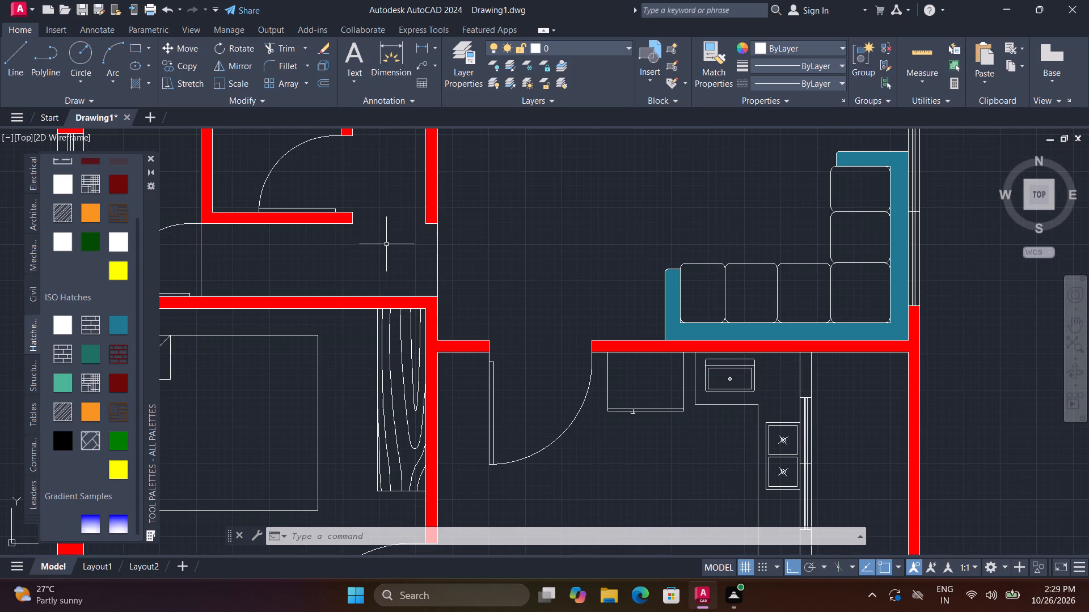
middle_click_drag(398, 169, 397, 258)
key("space")
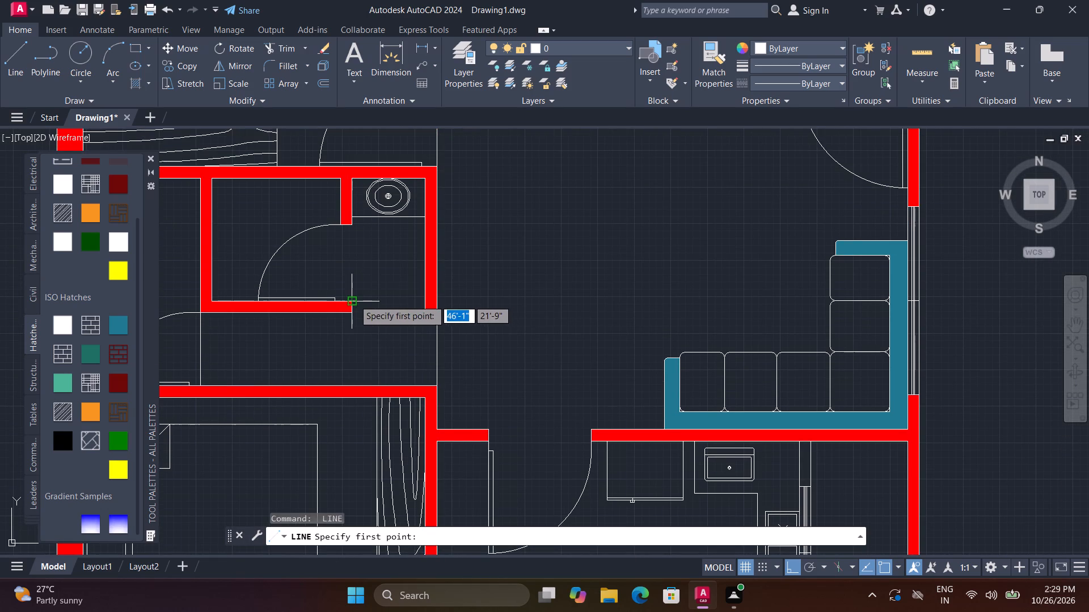
left_click(354, 300)
left_click(351, 229)
key("space")
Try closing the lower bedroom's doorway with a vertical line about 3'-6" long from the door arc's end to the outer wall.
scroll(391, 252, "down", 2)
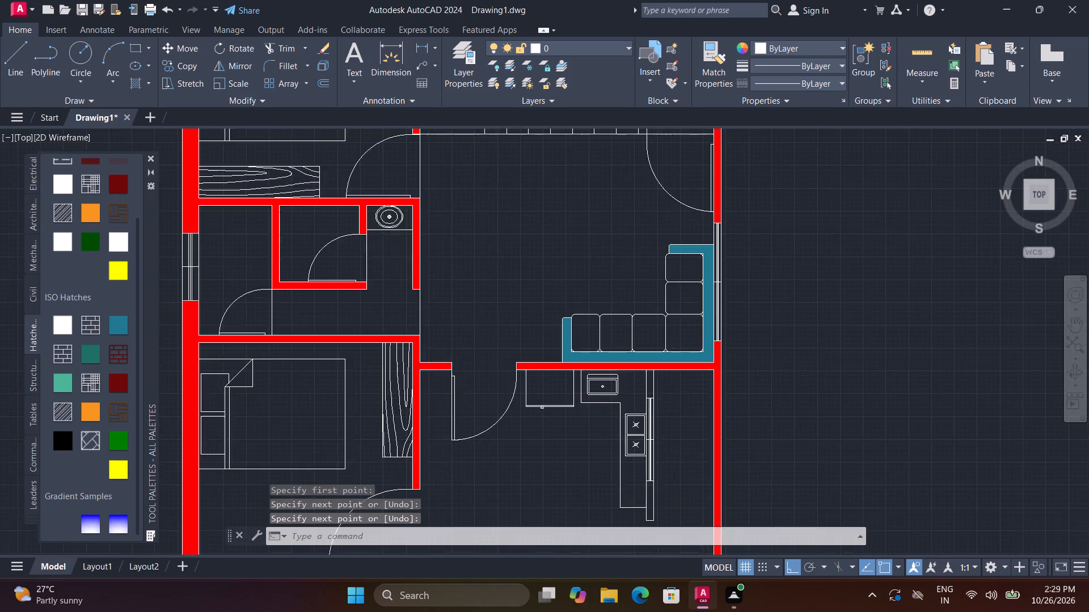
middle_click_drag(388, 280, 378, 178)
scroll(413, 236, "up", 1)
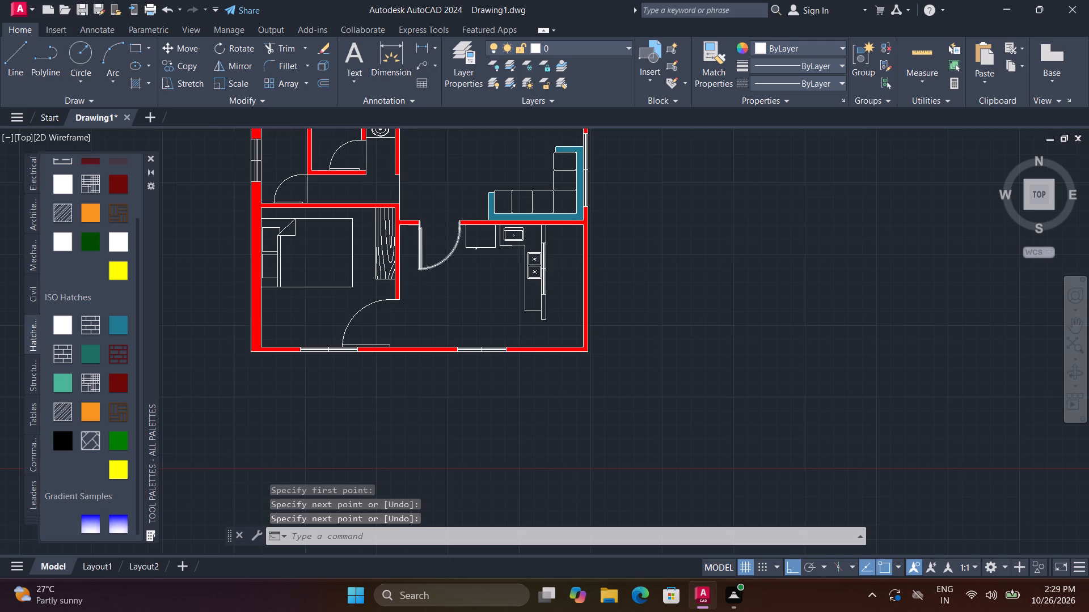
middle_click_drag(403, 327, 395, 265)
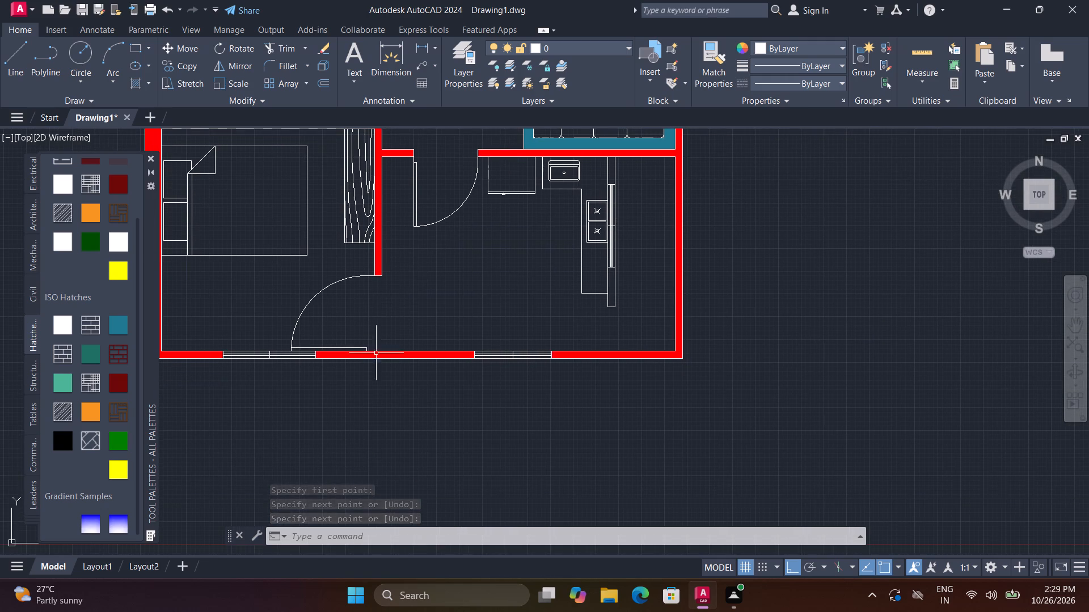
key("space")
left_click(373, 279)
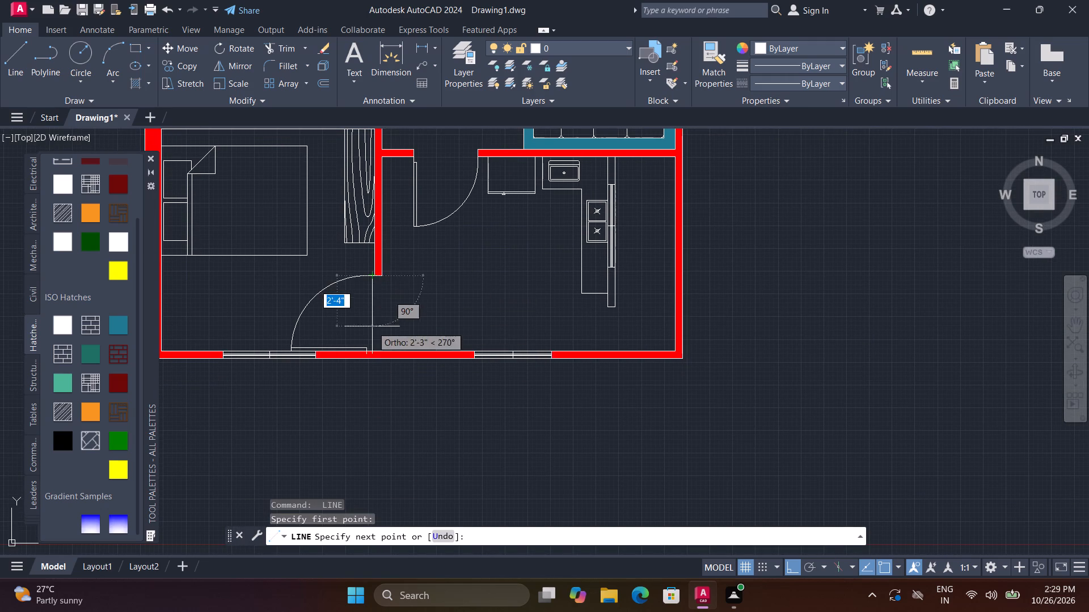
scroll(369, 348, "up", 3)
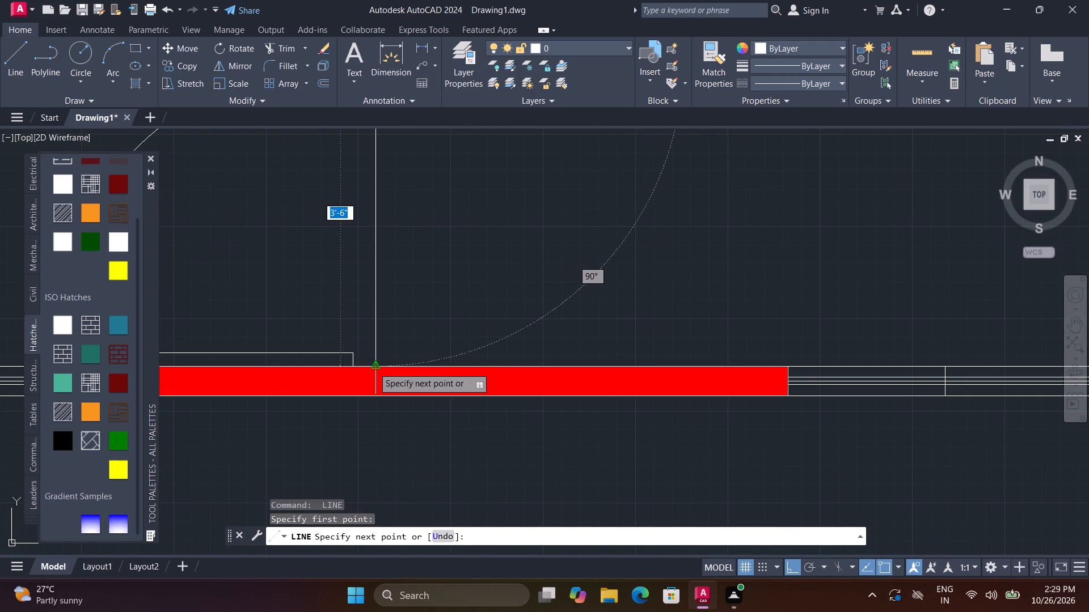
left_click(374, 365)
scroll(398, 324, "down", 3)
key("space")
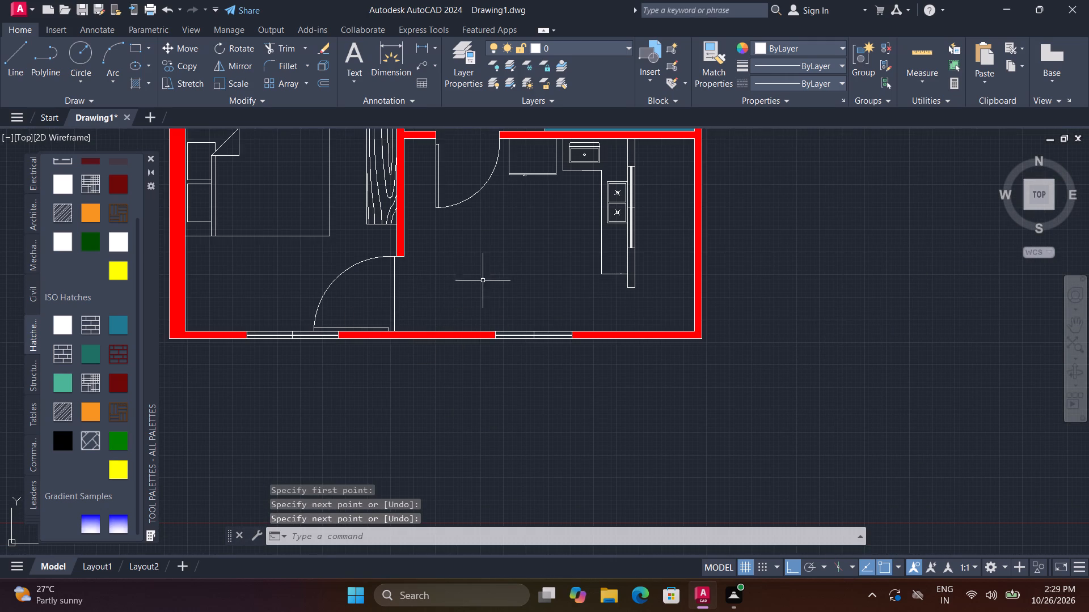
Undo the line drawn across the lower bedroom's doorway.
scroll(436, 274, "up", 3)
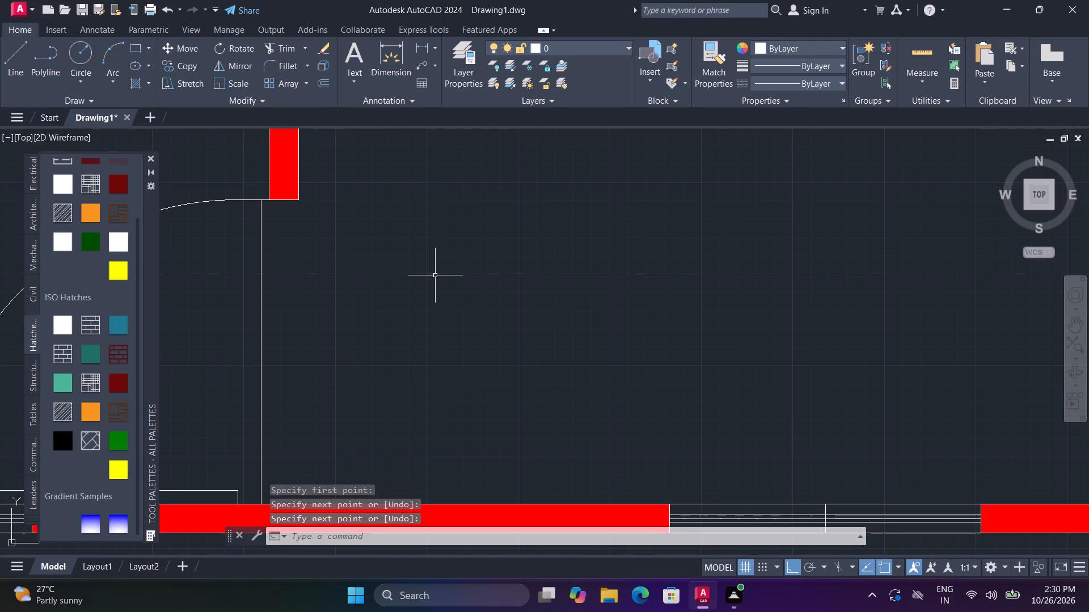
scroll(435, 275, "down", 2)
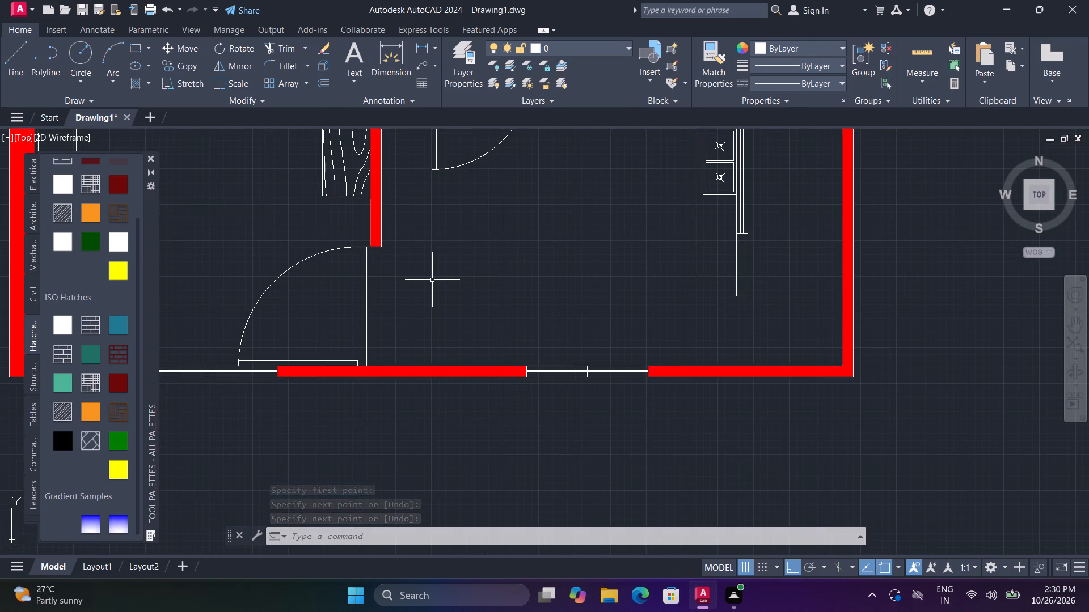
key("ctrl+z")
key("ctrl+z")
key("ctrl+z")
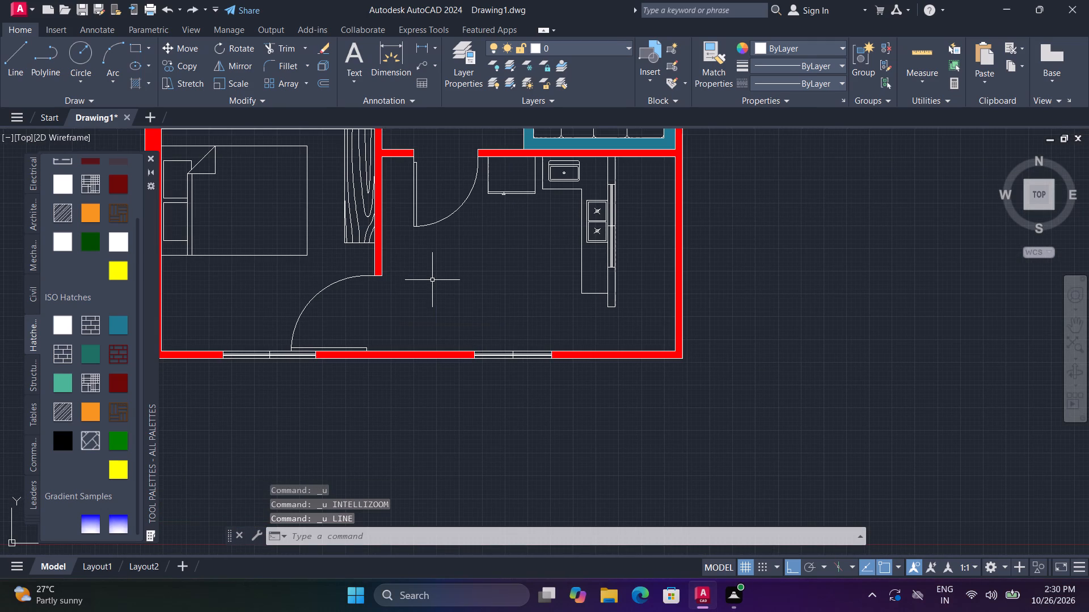
Draw a vertical line closing the lower bedroom's doorway, from the partition end's bedroom-side corner down to the outer wall.
key("l")
key("space")
scroll(378, 269, "up", 3)
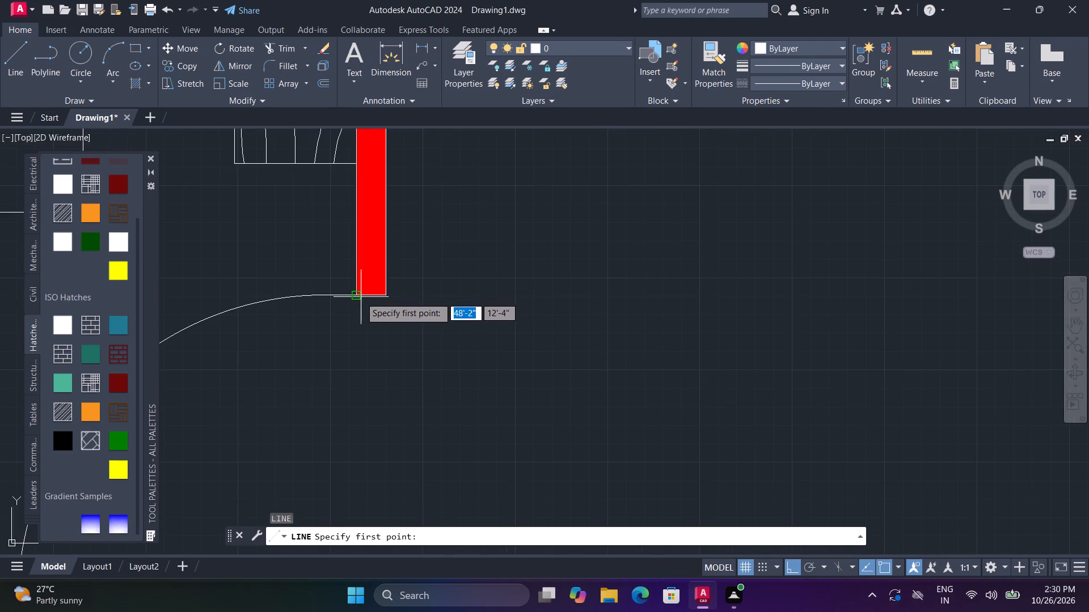
left_click(358, 295)
scroll(367, 333, "up", 1)
middle_click_drag(367, 306, 365, 139)
scroll(362, 351, "down", 3)
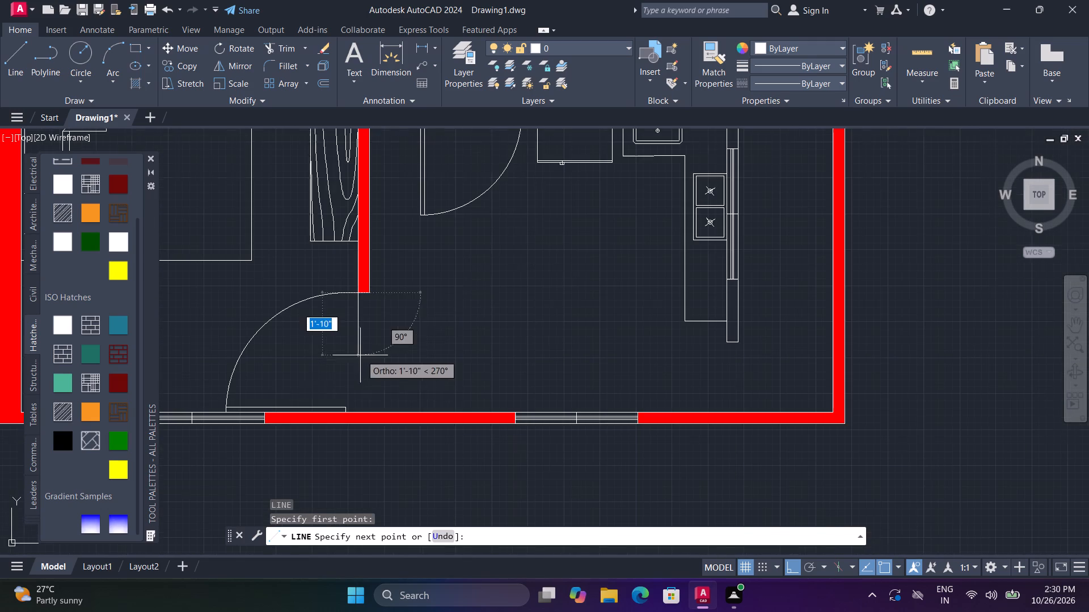
scroll(360, 407, "up", 2)
left_click(353, 423)
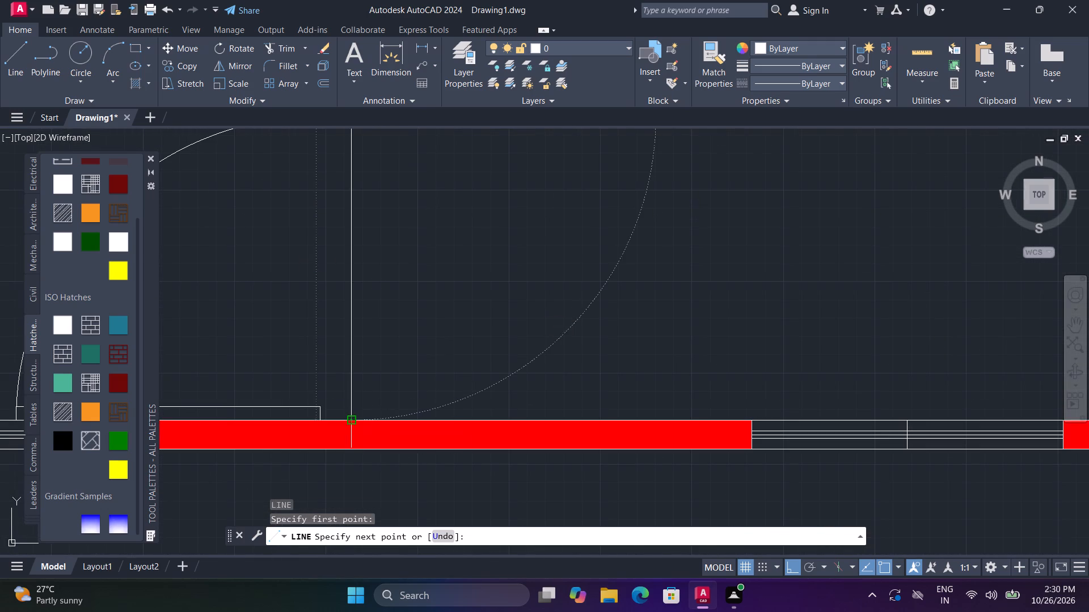
key("space")
Draw a vertical line about 2' long from the end of the kitchen window partition down to the outer wall.
scroll(421, 355, "down", 2)
middle_click_drag(552, 275, 478, 252)
key("space")
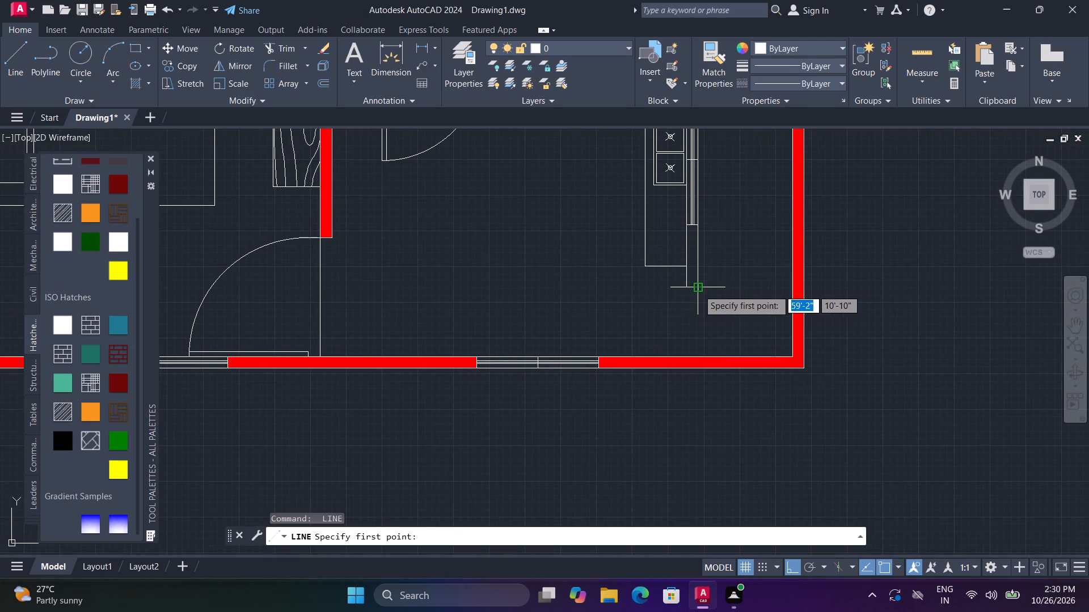
left_click(698, 290)
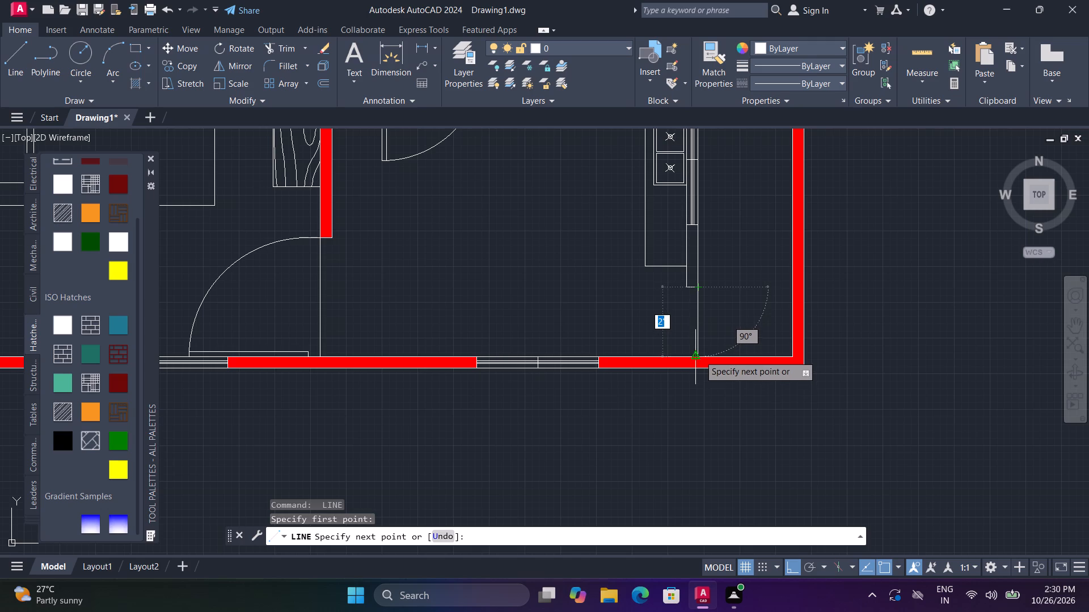
scroll(699, 355, "up", 3)
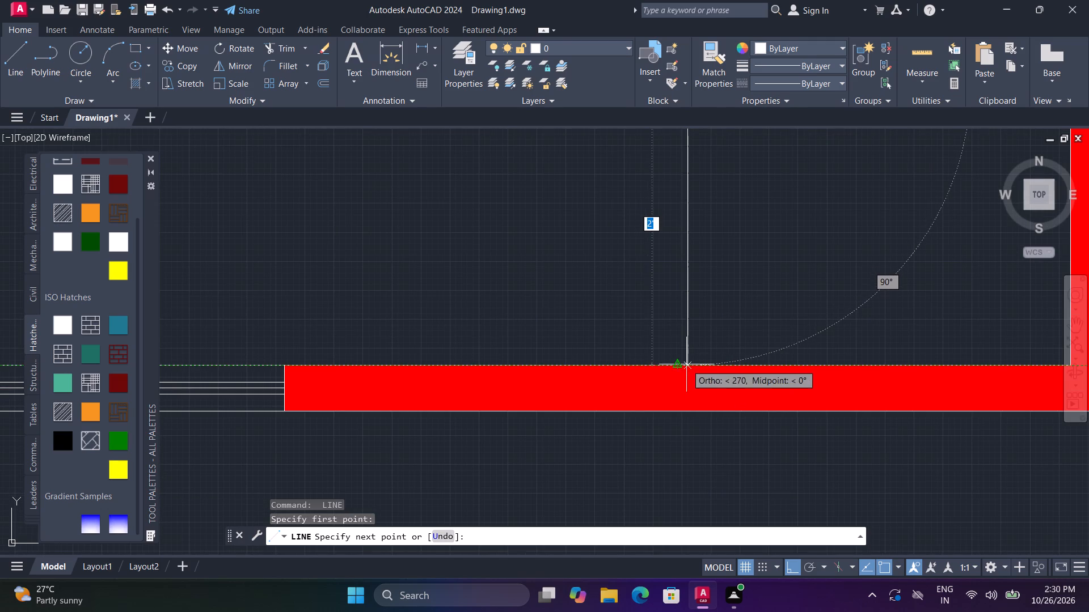
left_click(686, 364)
scroll(706, 309, "down", 3)
key("space")
Draw a horizontal line closing the kitchen's doorway opening along the living-room side of the wall.
middle_click_drag(726, 207, 695, 368)
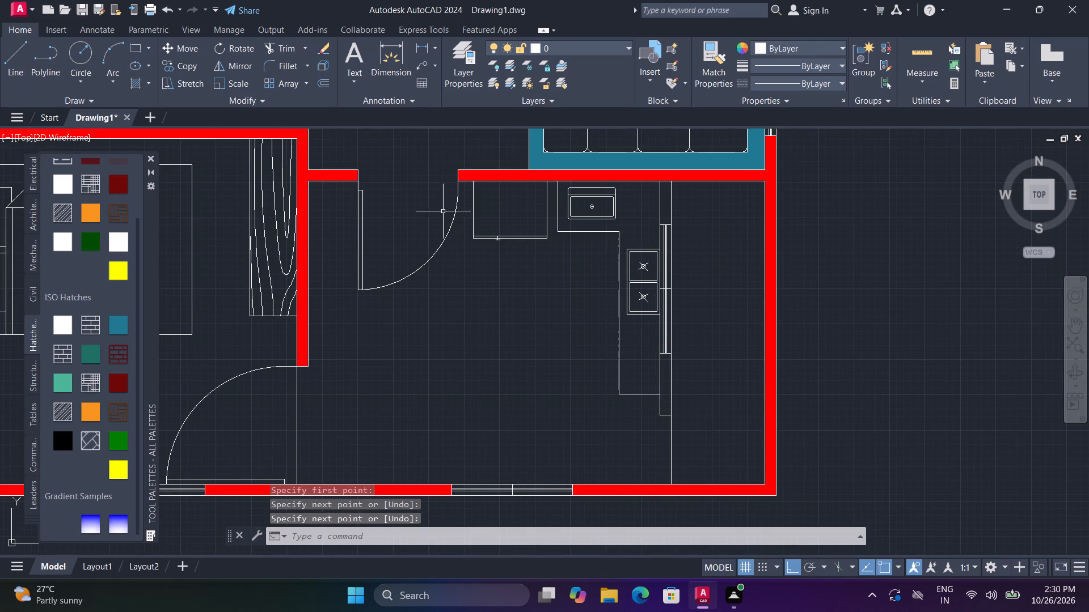
key("space")
left_click(360, 170)
left_click(461, 172)
key("space")
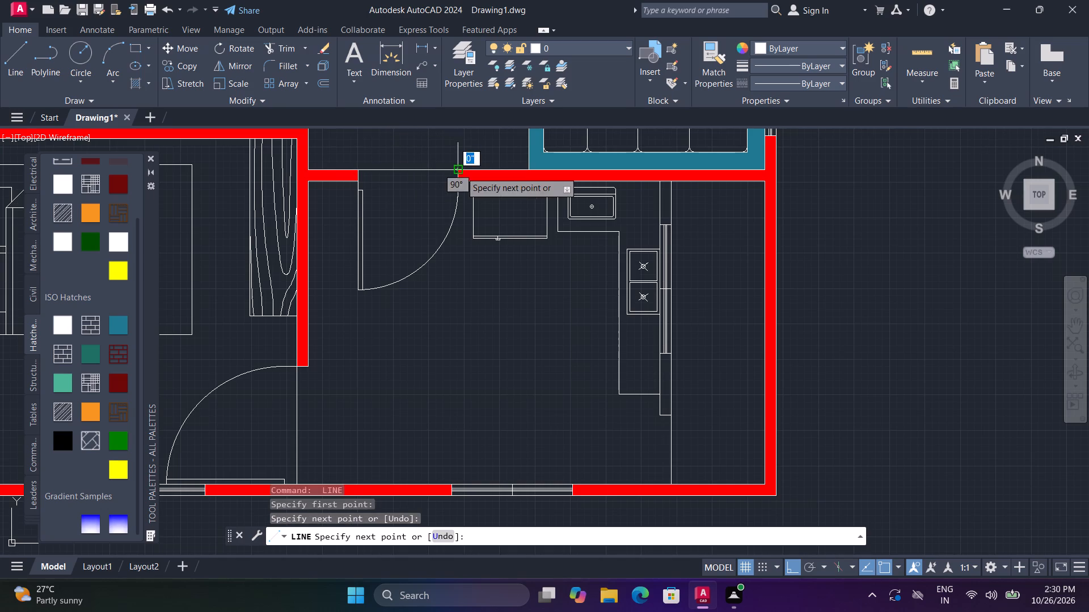
Fill the two short wall pieces at either end of the kitchen window with the red hatch.
left_click(88, 234)
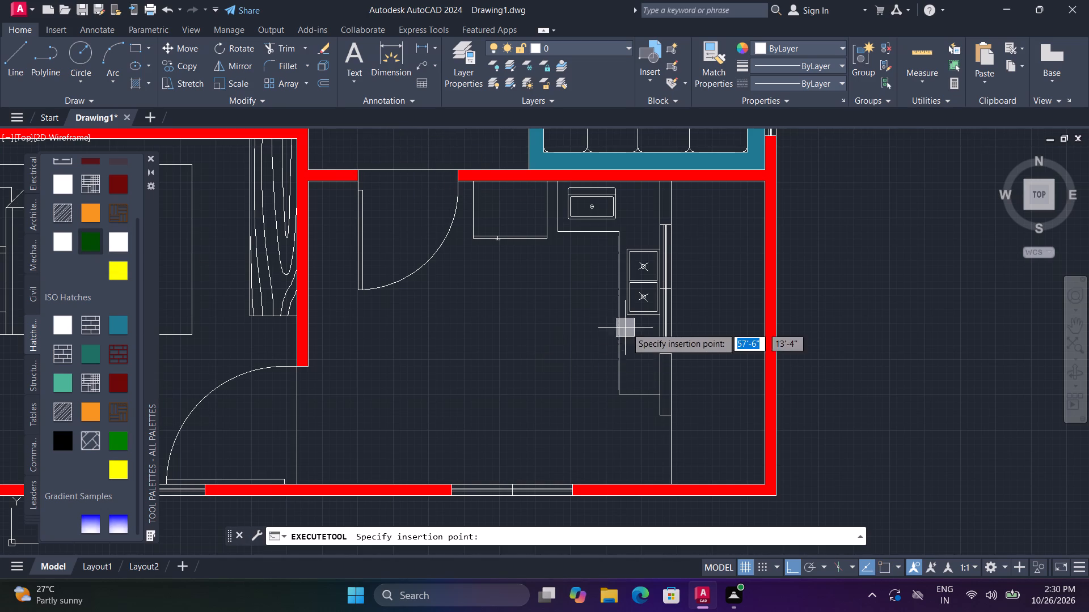
left_click(662, 381)
key("space")
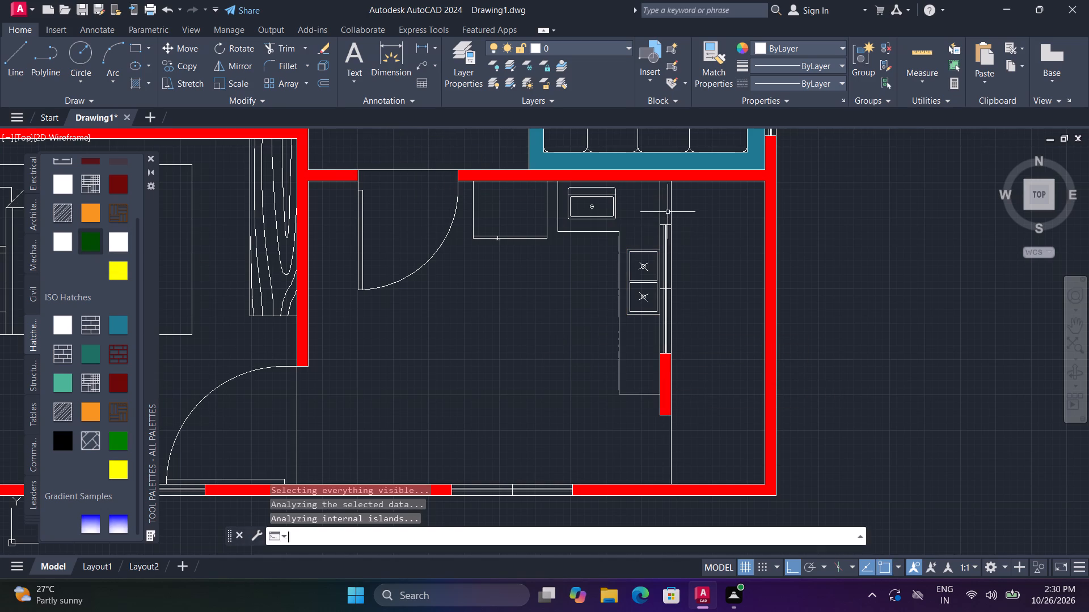
left_click(666, 208)
Fill the L-shaped kitchen counter and the refrigerator beside it with the black hatch from the ISO Hatches.
scroll(672, 222, "down", 1)
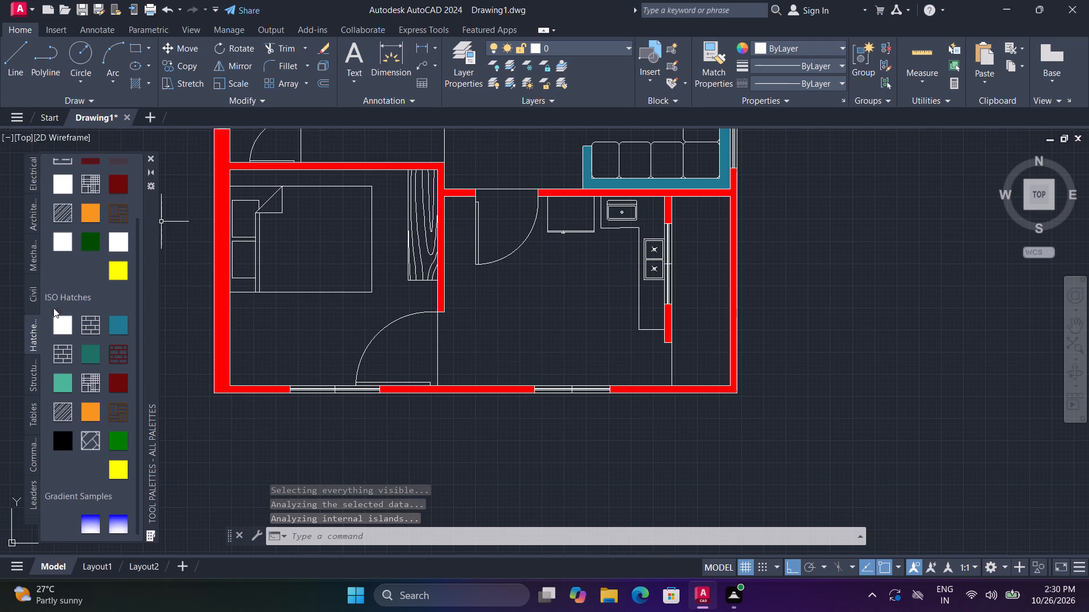
left_click(56, 323)
left_click(655, 220)
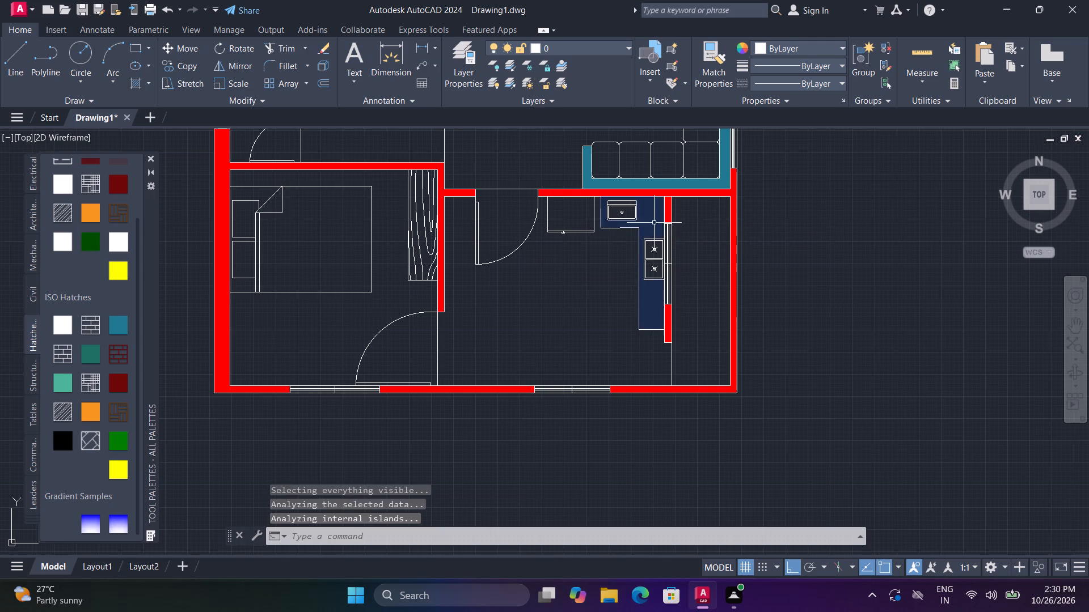
key("space")
left_click(585, 219)
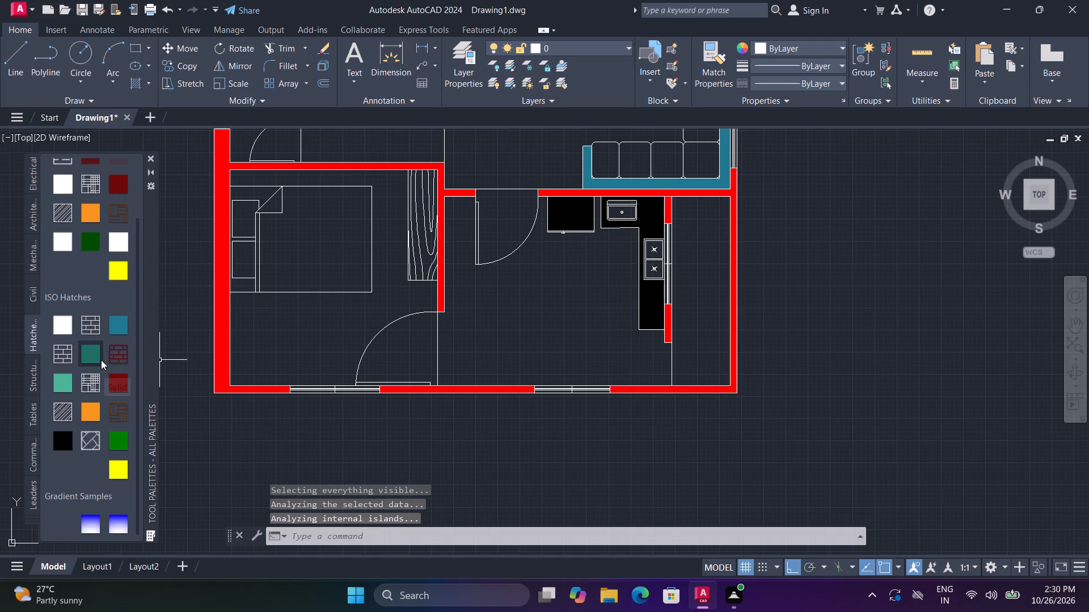
Fill the two burner squares of the kitchen stove with the green Solid hatch from the ISO Hatches.
left_click(113, 441)
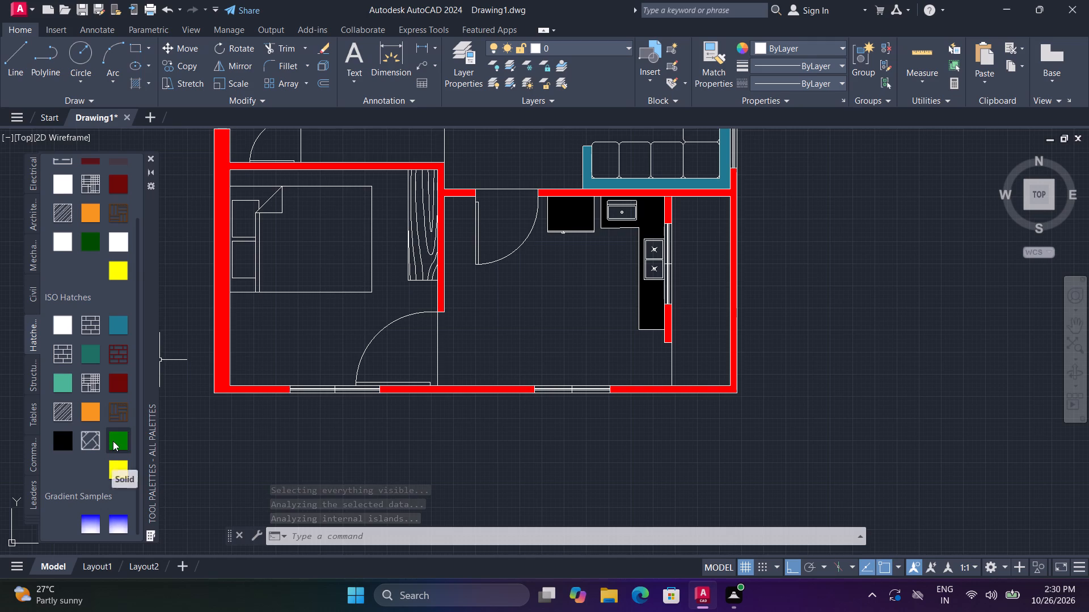
left_click(653, 258)
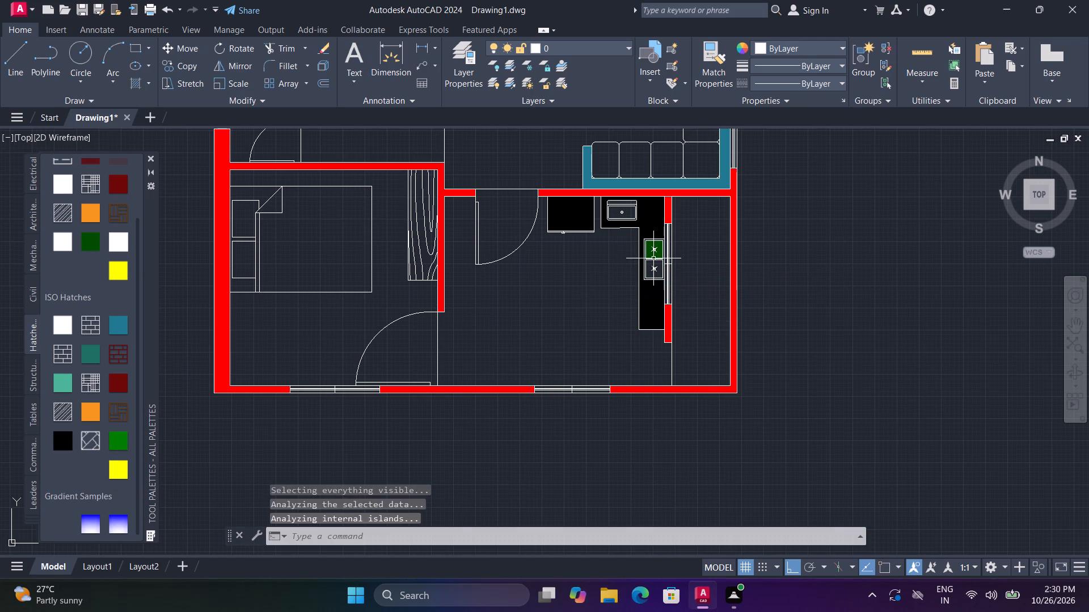
key("space")
left_click(657, 265)
Fill the kitchen sink's rim, basin and back strip with the same green Solid hatch.
key("space")
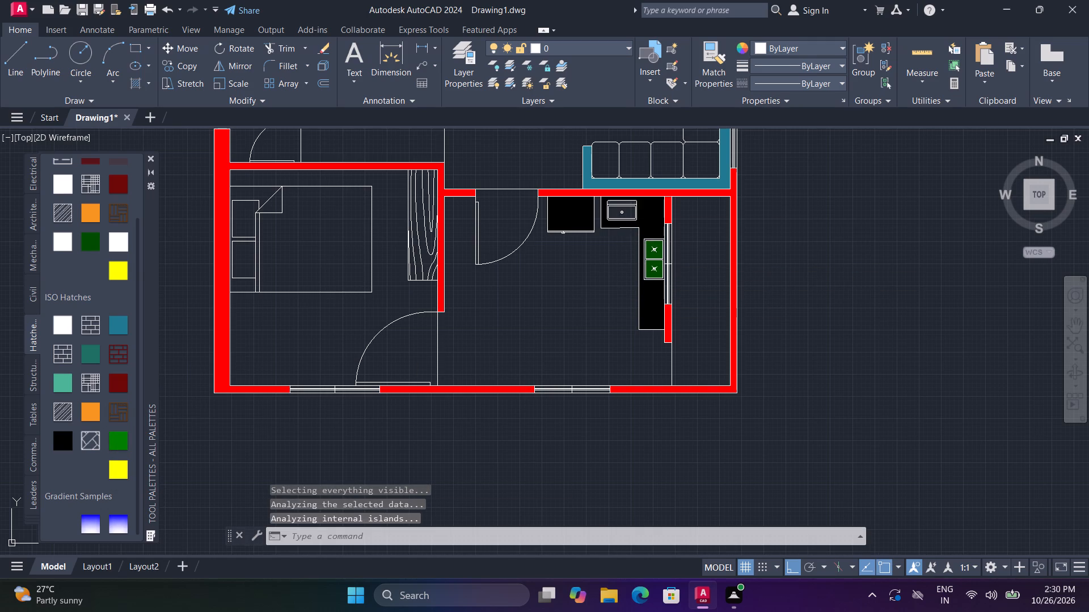
left_click(631, 214)
scroll(623, 224, "up", 1)
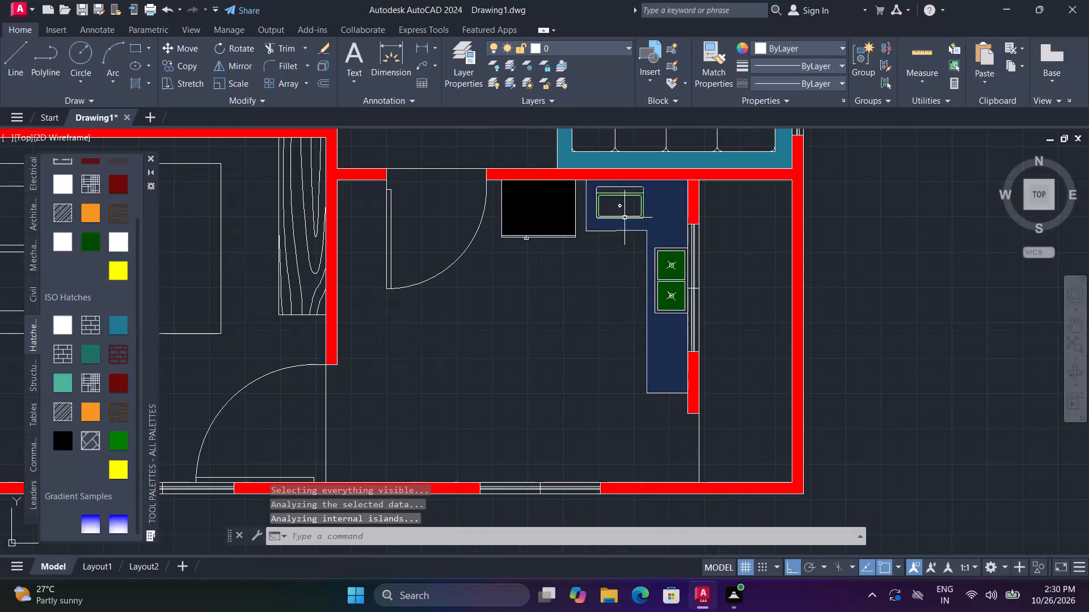
key("space")
left_click(627, 207)
scroll(627, 207, "down", 2)
scroll(626, 211, "up", 3)
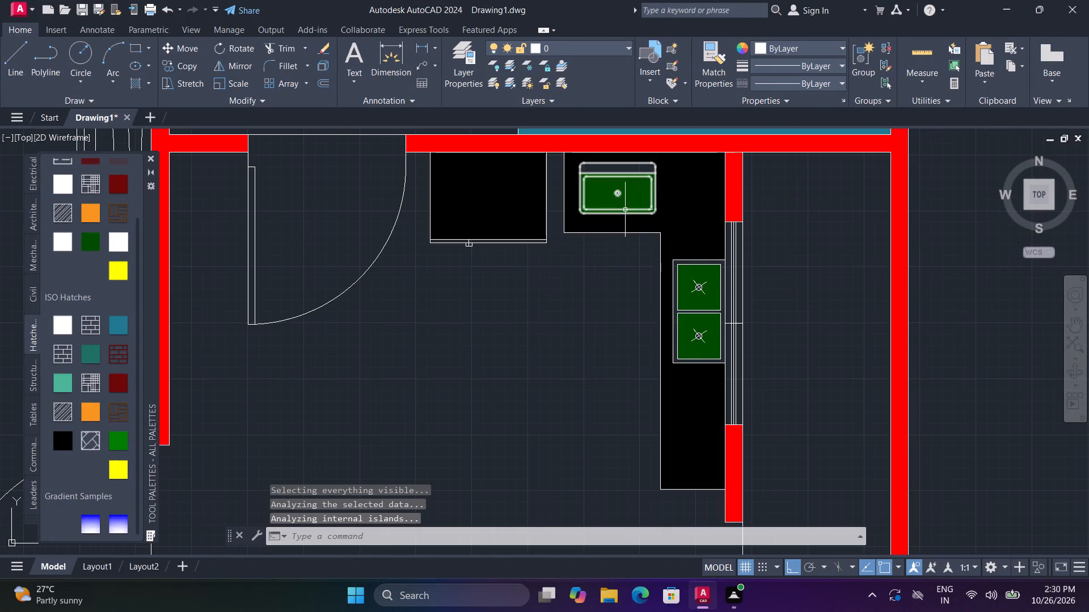
key("space")
left_click(627, 168)
scroll(623, 186, "down", 2)
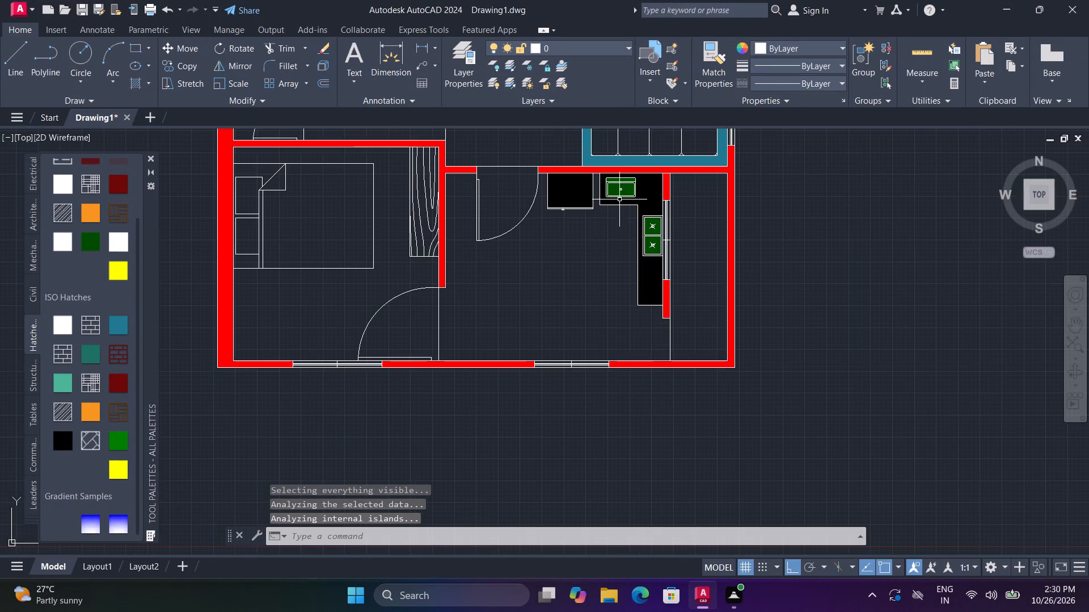
key("Escape")
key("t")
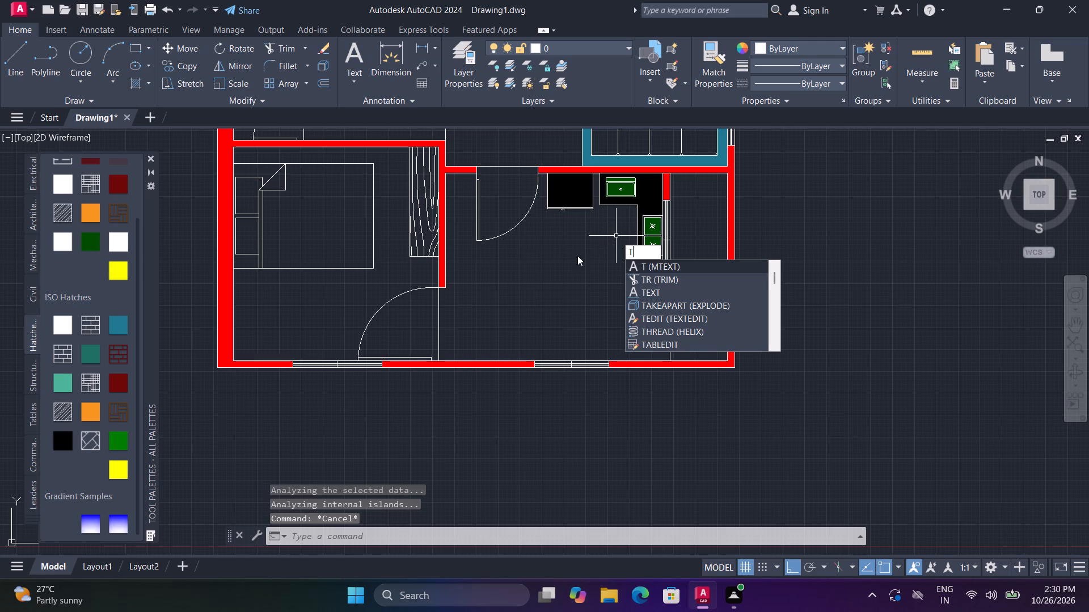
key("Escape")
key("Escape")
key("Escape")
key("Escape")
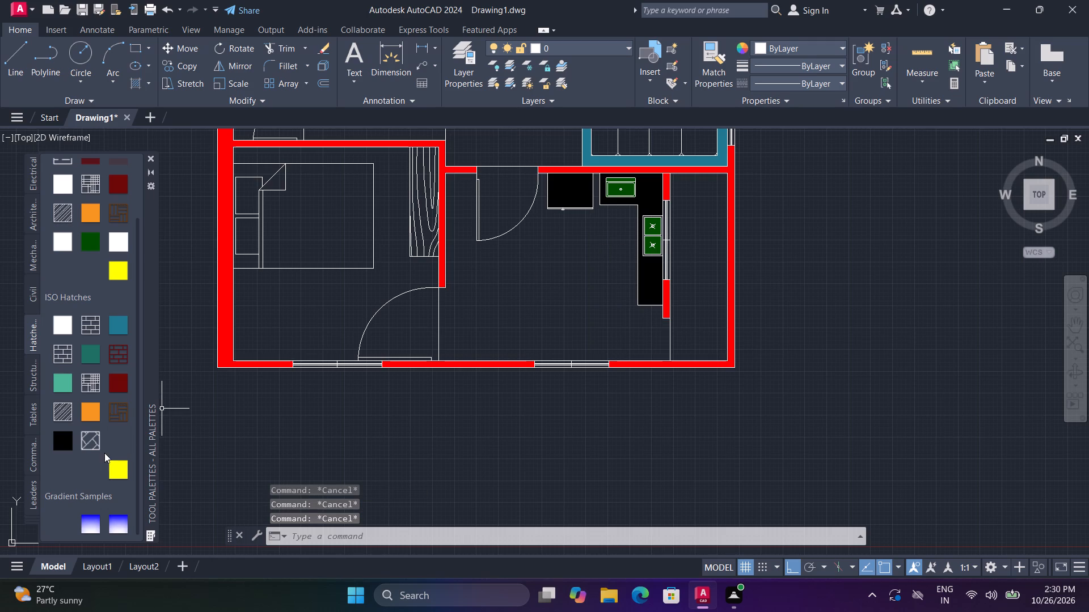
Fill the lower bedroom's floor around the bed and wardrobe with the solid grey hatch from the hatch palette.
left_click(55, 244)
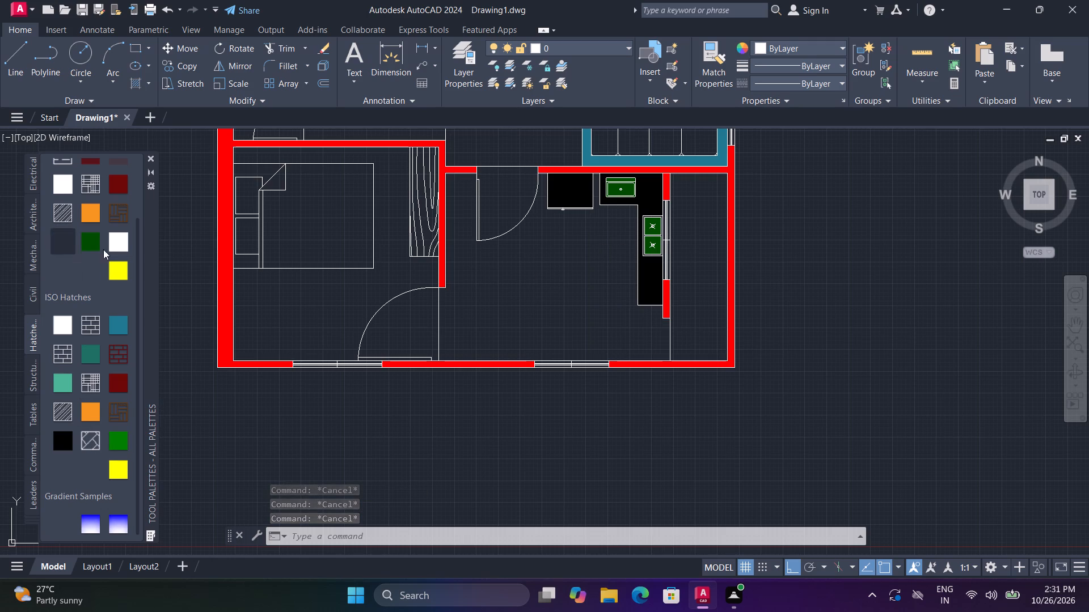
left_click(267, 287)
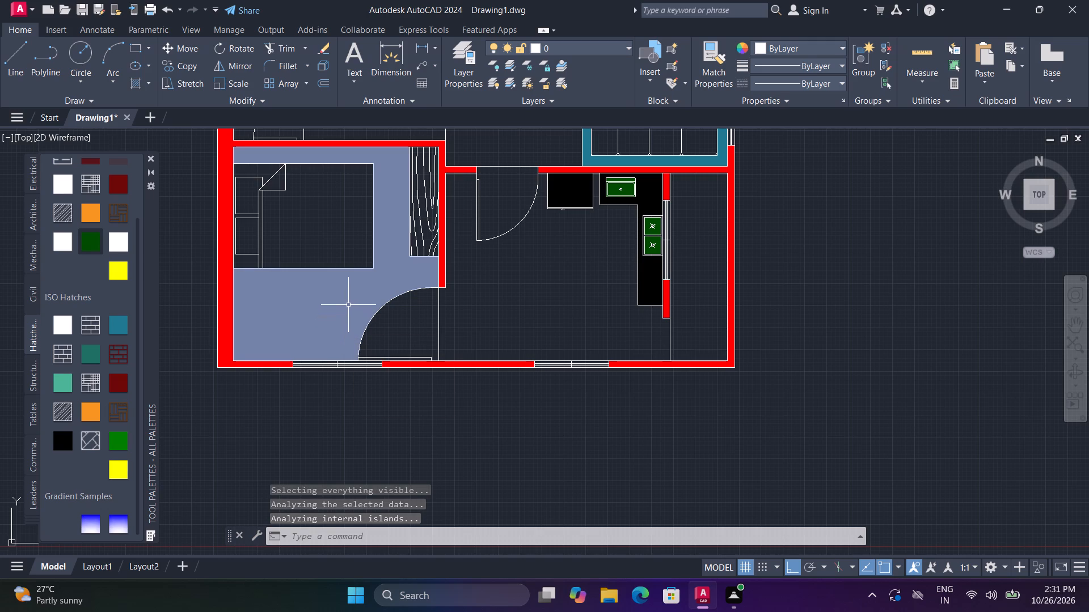
Add a two-line multiline text label below the bed in the lower bedroom, reading BEDROOM and 9'9" x 10'2".
type("t")
key("space")
left_click(271, 306)
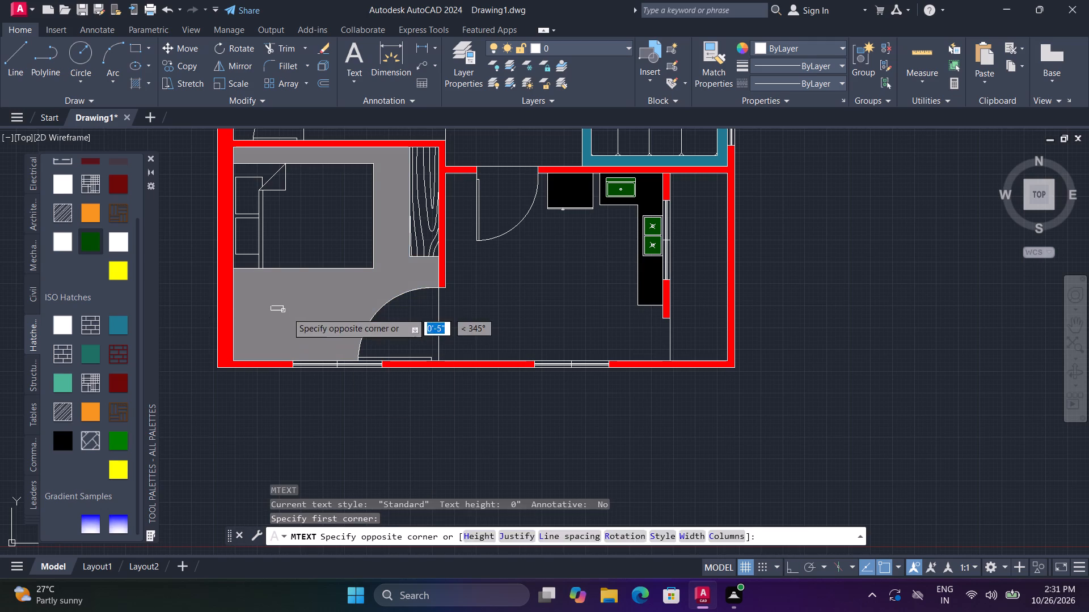
left_click(299, 318)
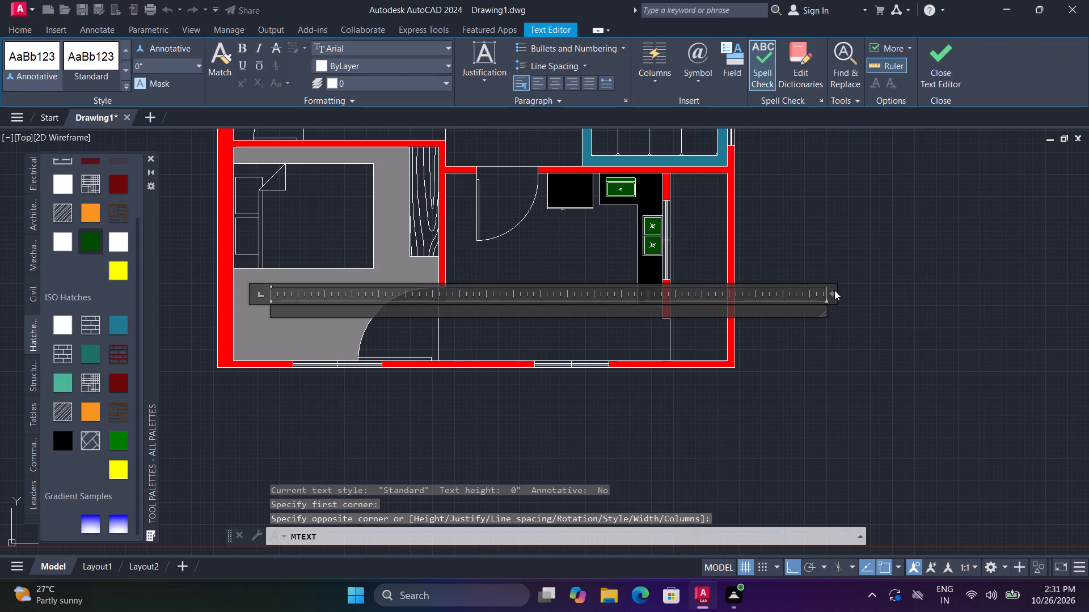
left_click_drag(831, 291, 803, 297)
left_click_drag(831, 294, 722, 296)
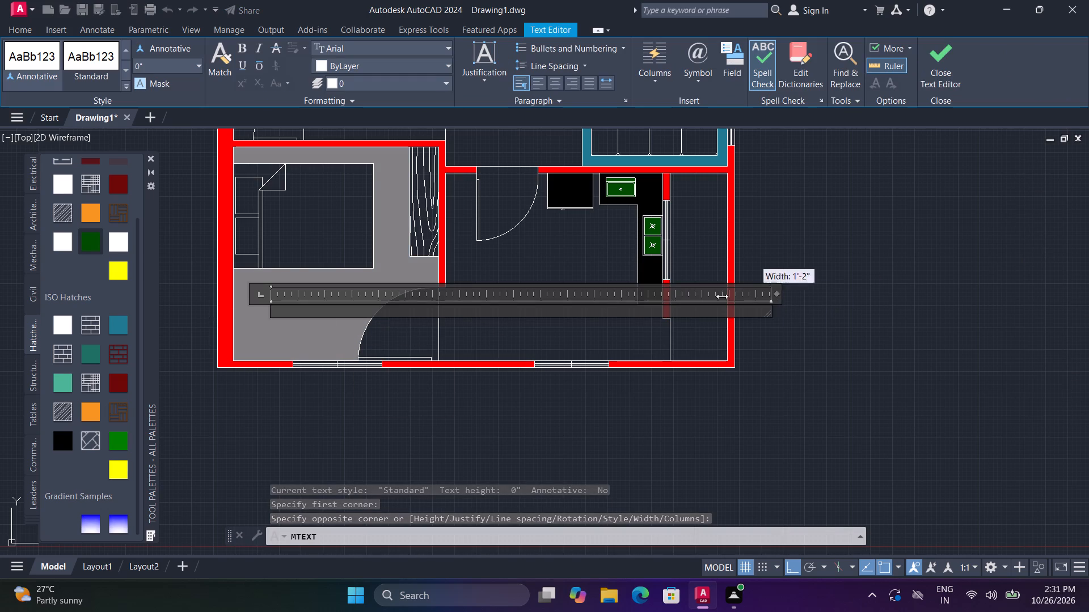
left_click_drag(722, 296, 351, 323)
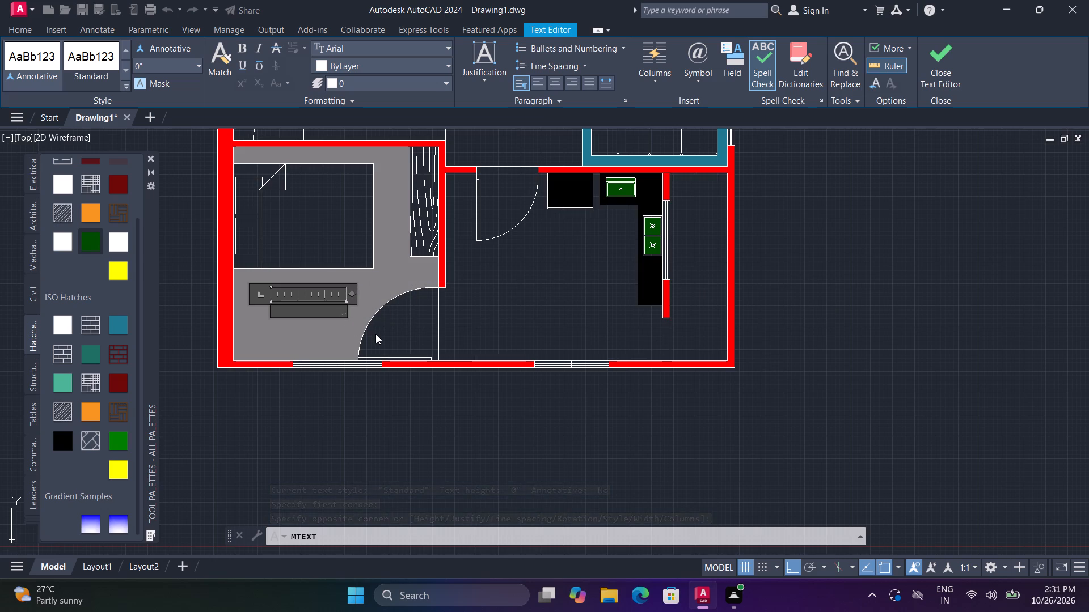
key("b")
key("BackSpace")
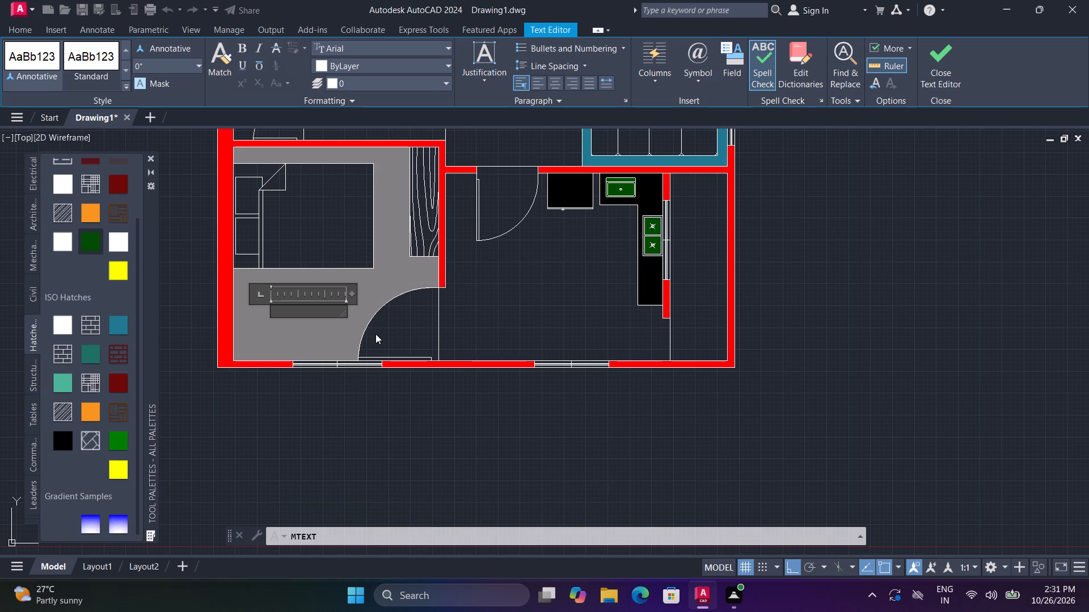
type("BEDROOM")
key("space")
key("Return")
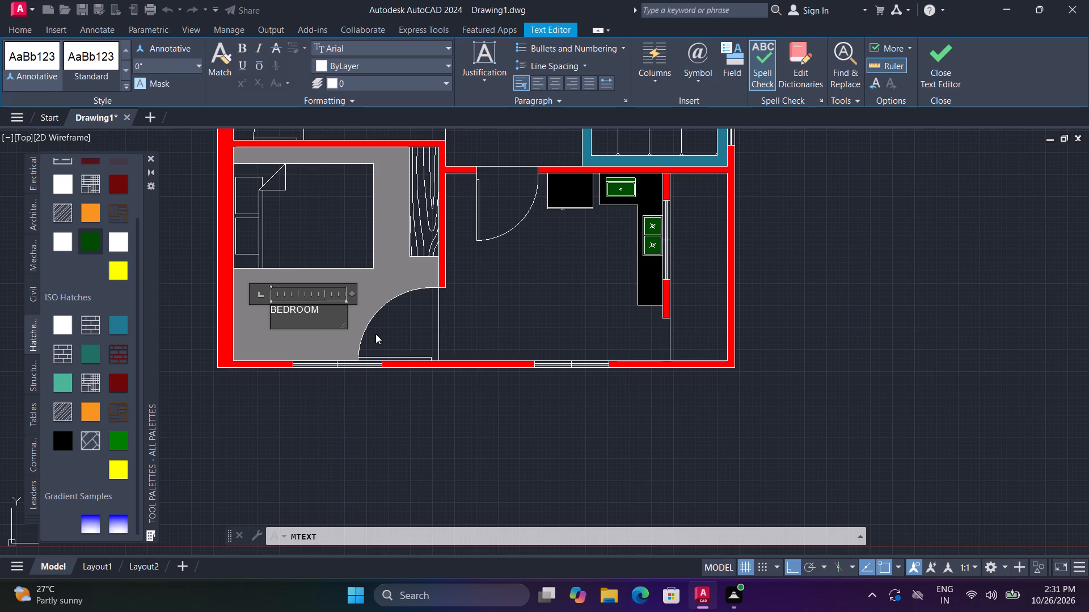
type("9'9\"")
key("space")
key("shift+x")
key("space")
type("10'2\"")
left_click(419, 457)
Scale the tiny BEDROOM label up freehand from its corner until it is readable at floor-plan scale.
left_click(261, 296)
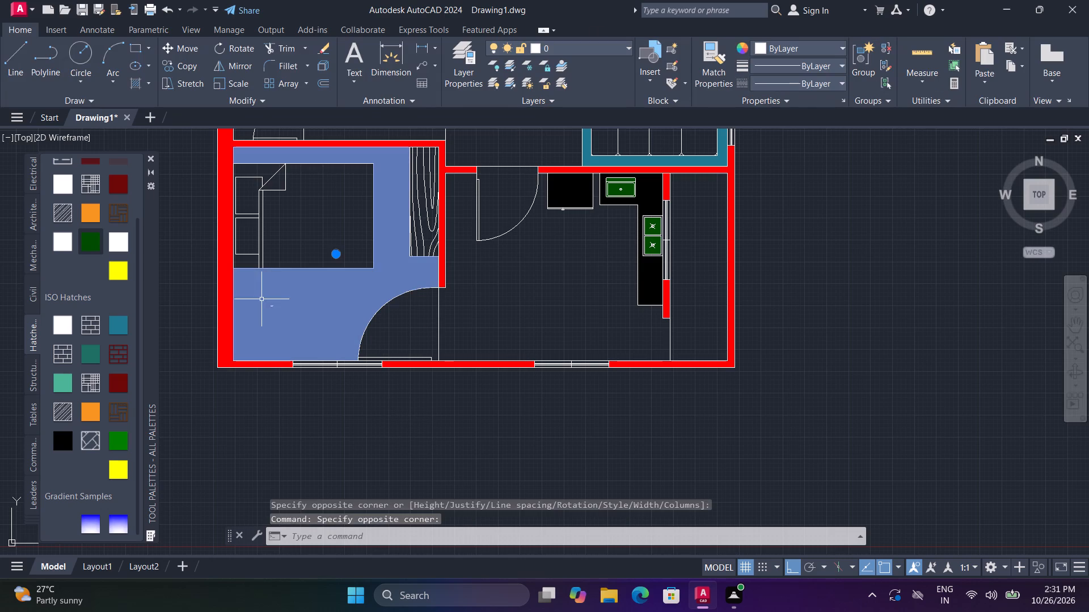
scroll(275, 311, "up", 2)
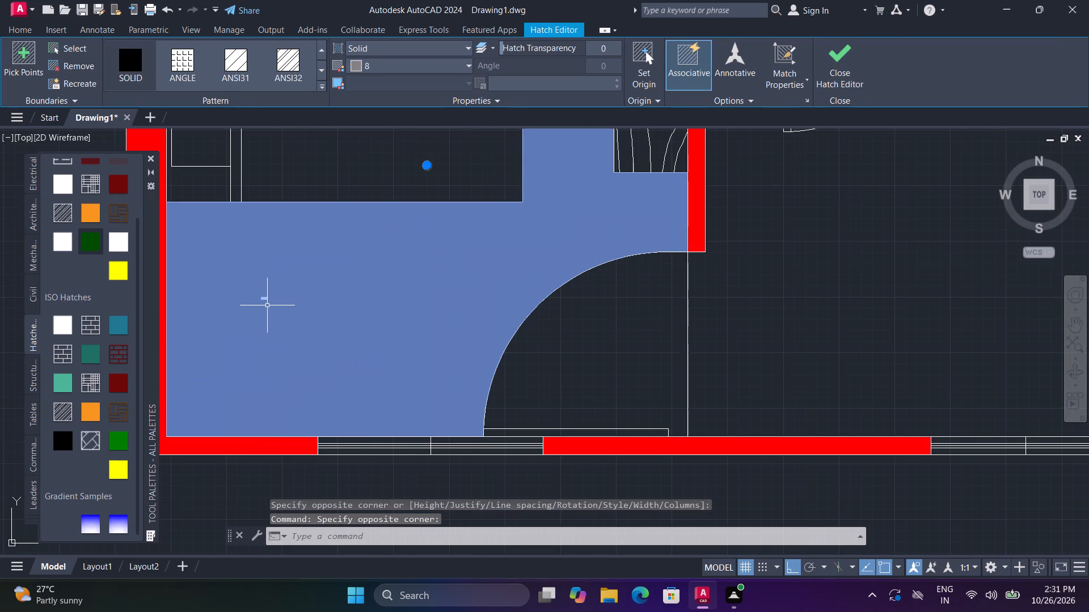
key("Escape")
left_click(263, 300)
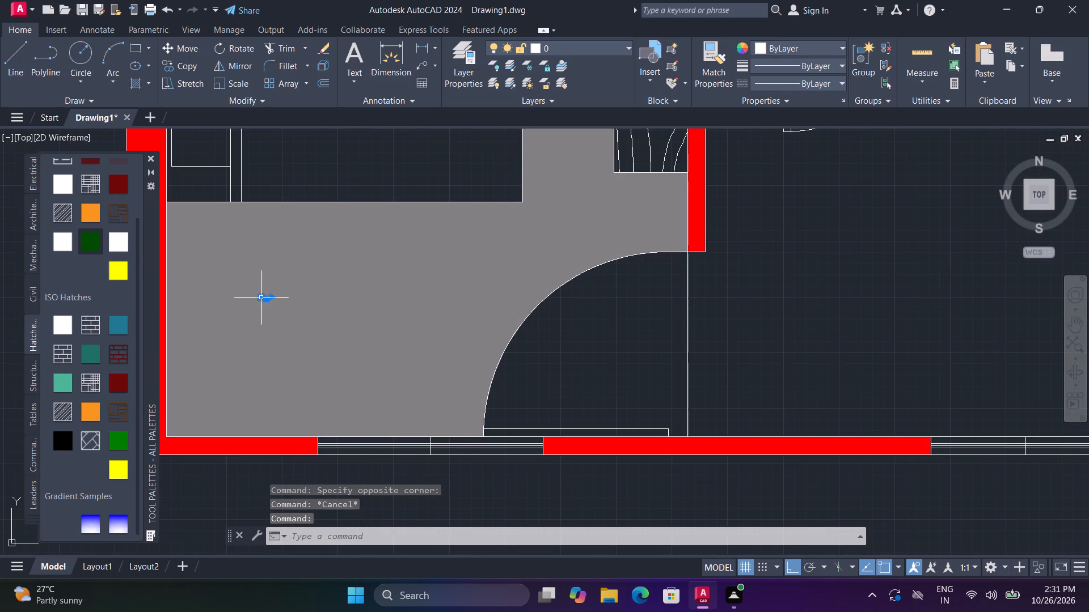
type("SC")
key("space")
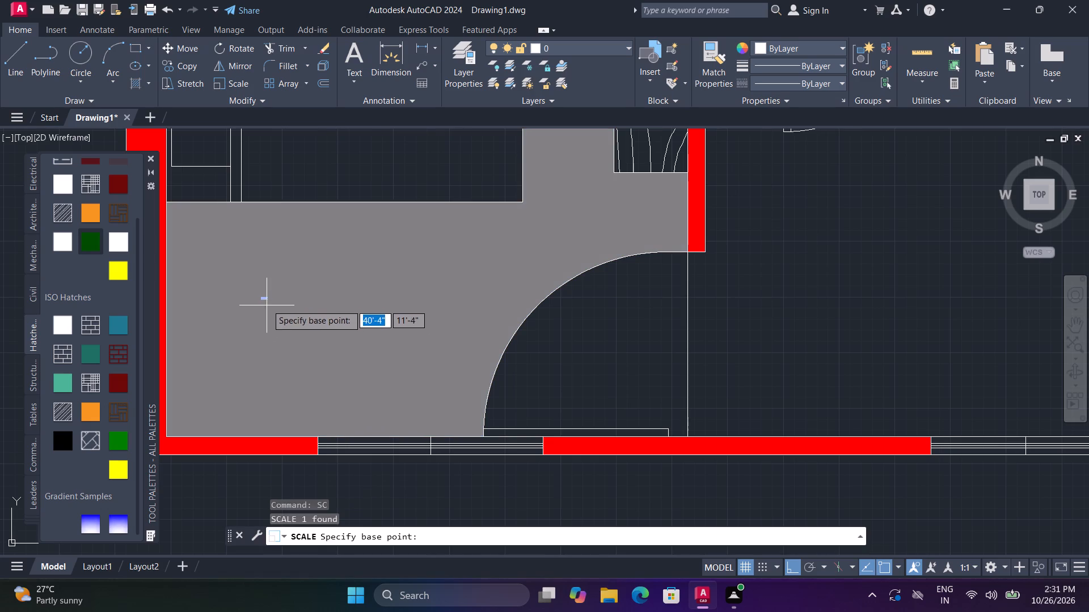
left_click(262, 297)
scroll(340, 318, "down", 2)
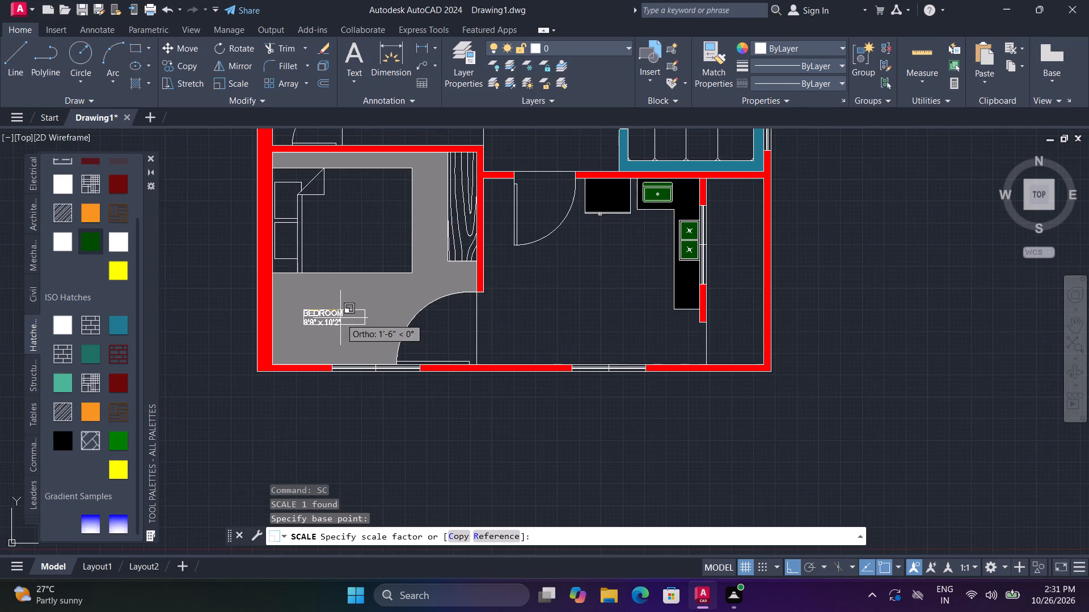
left_click(344, 325)
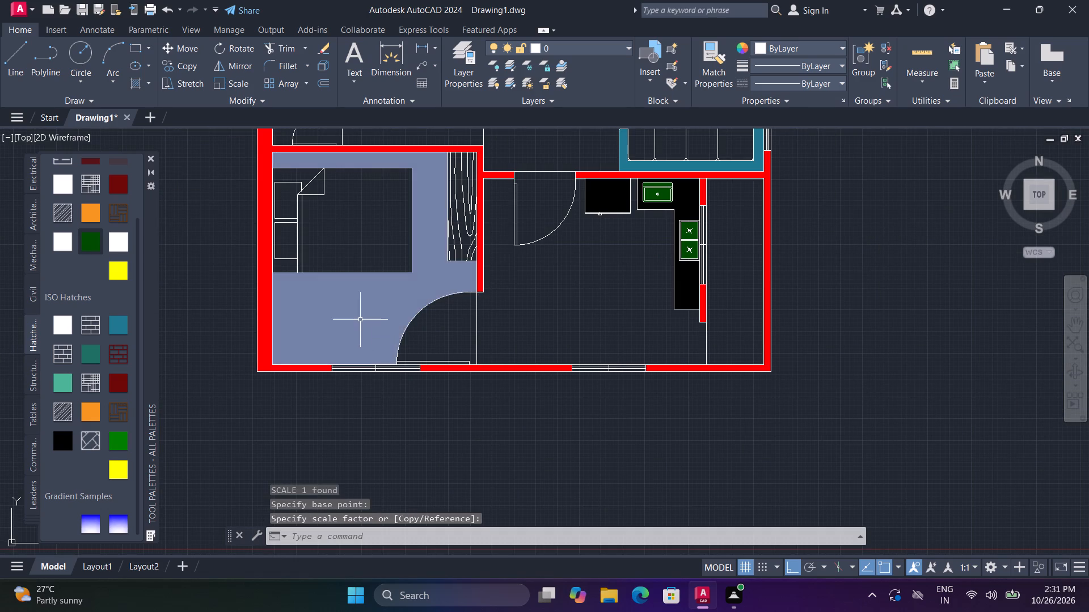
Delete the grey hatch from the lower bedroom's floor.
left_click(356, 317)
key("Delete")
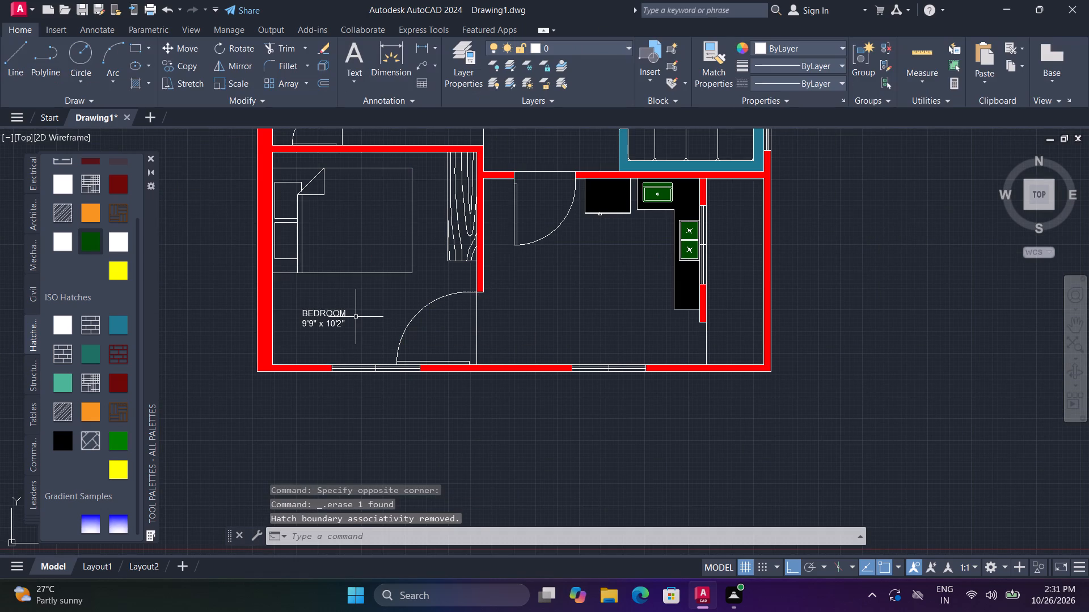
Move the BEDROOM label about 1'-8" toward the middle of the free floor below the bed, with Ortho off.
left_click(322, 317)
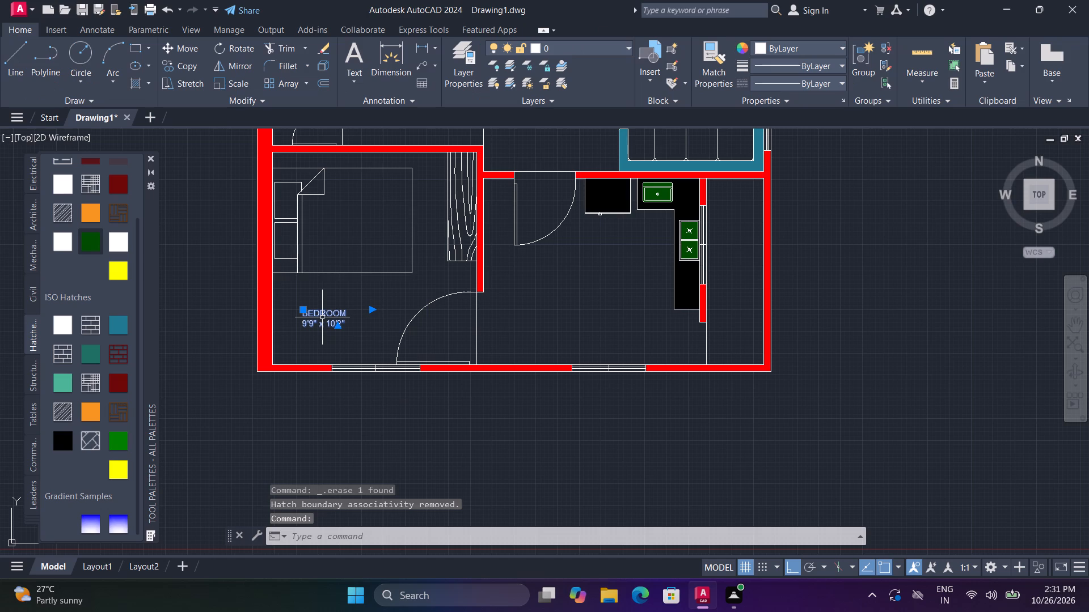
type("M")
key("space")
left_click(322, 317)
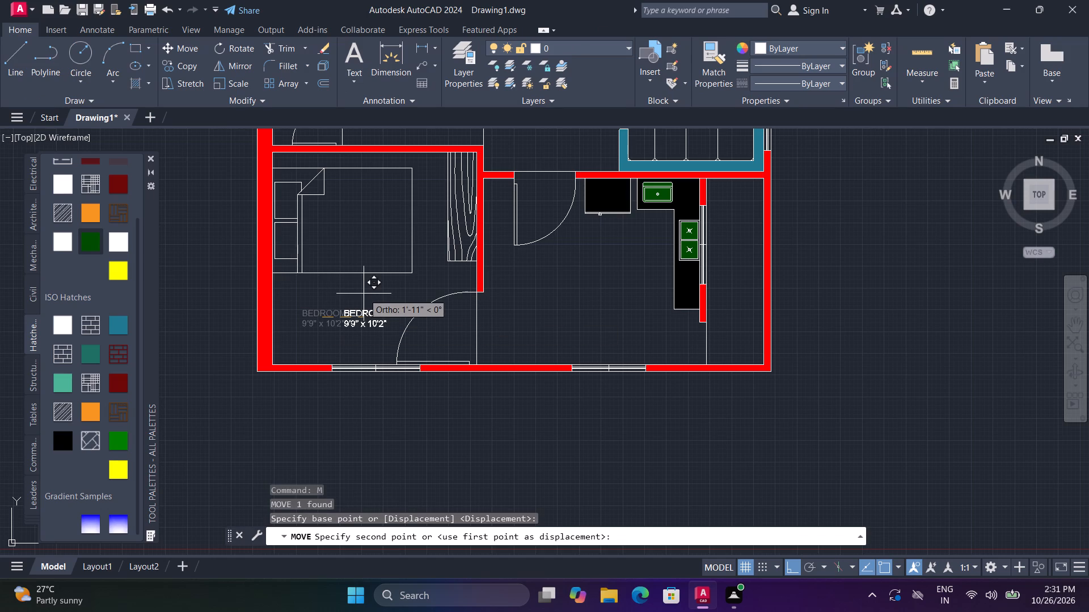
key("F8")
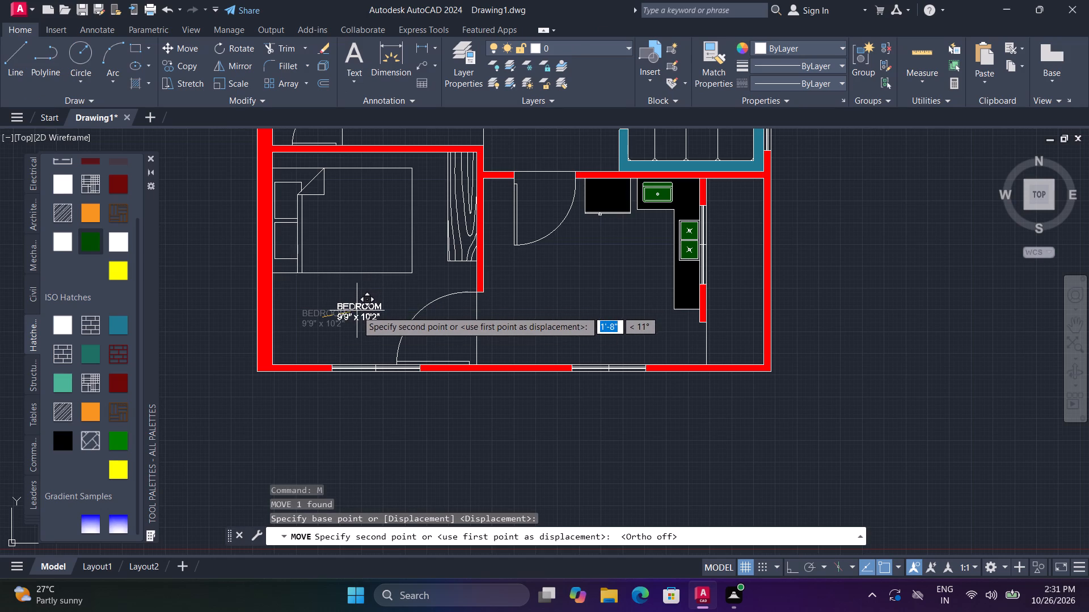
left_click(357, 311)
Scale the BEDROOM label up slightly, to a text height of about 4".
type("SC")
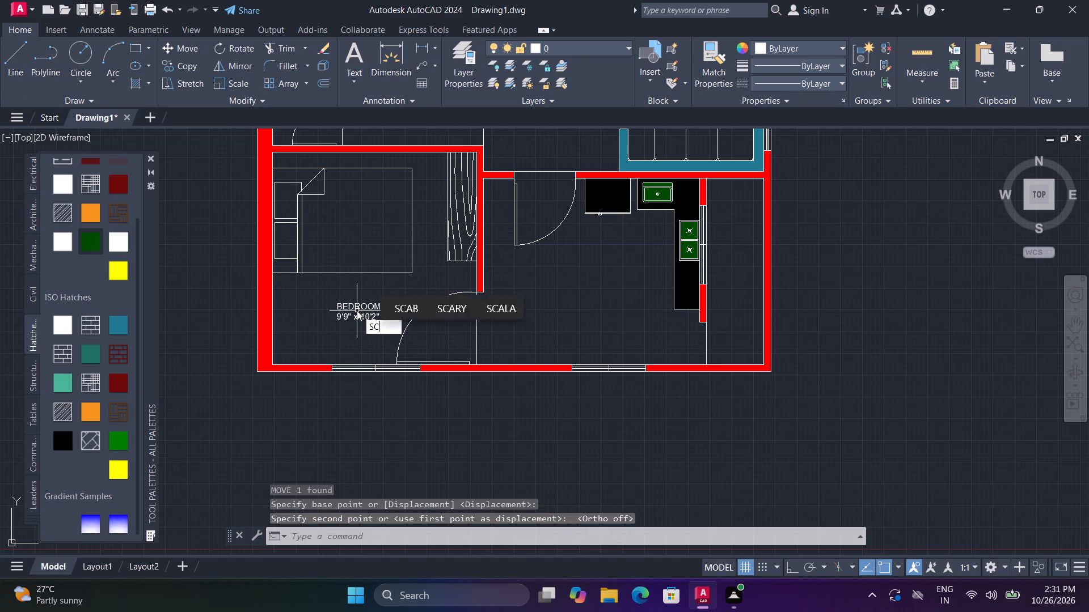
key("space")
left_click(357, 311)
key("space")
left_click(356, 308)
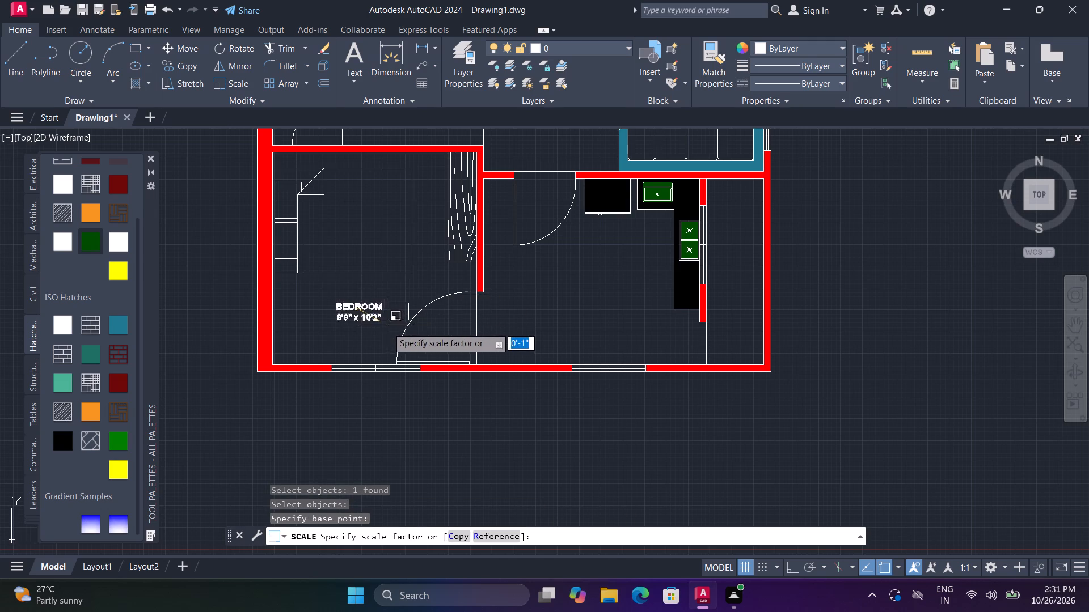
left_click(389, 328)
Copy the BEDROOM label into the kitchen, the narrow room beside it, both small rooms between the bedrooms, the living room and the upper bedroom.
key("c")
type("O")
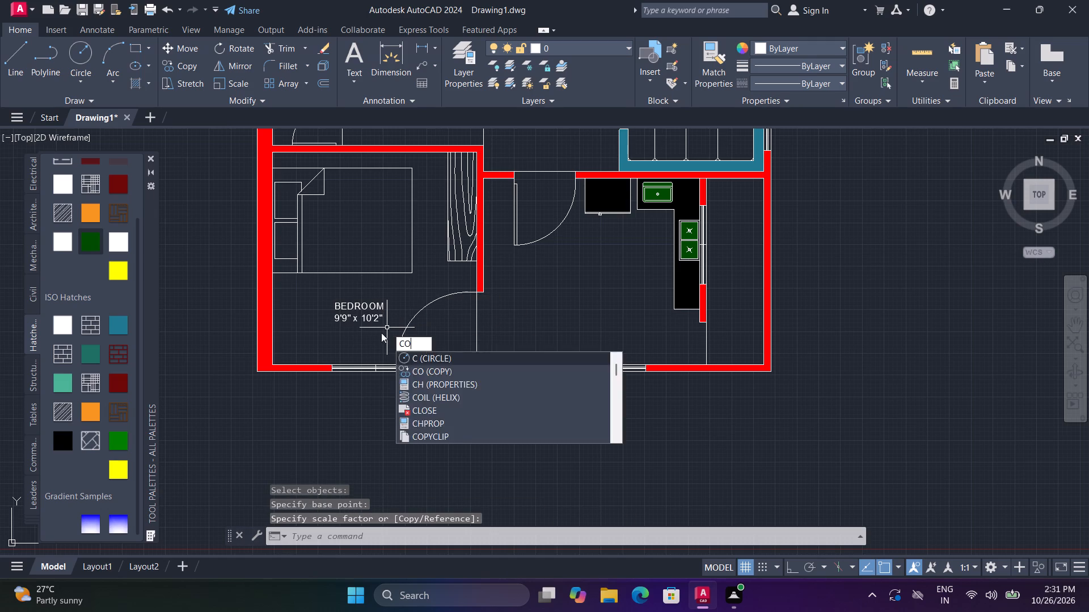
key("space")
left_click(361, 309)
key("space")
left_click(360, 308)
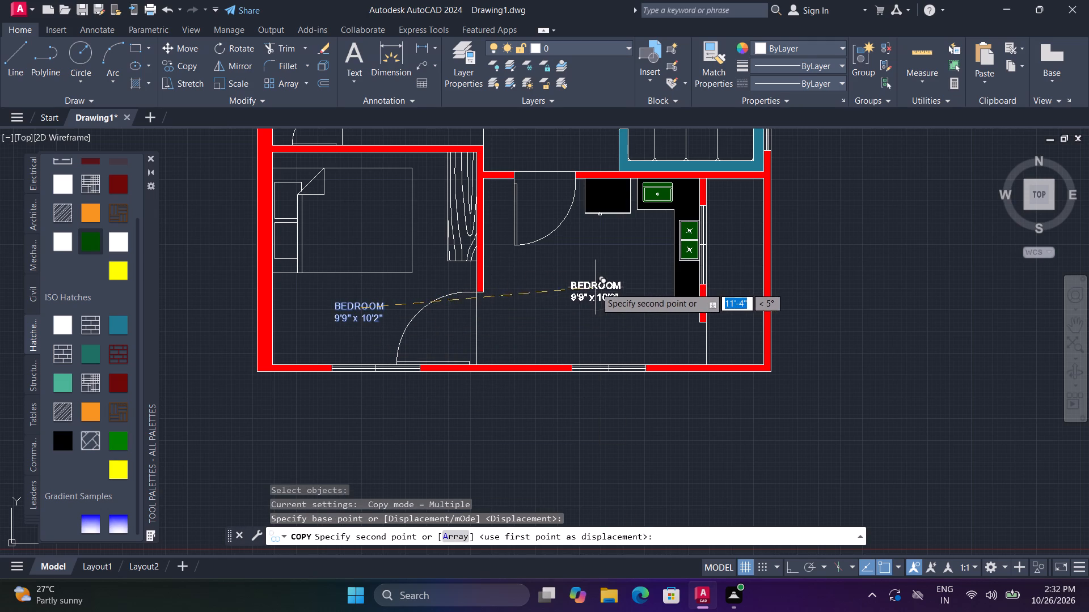
left_click(601, 284)
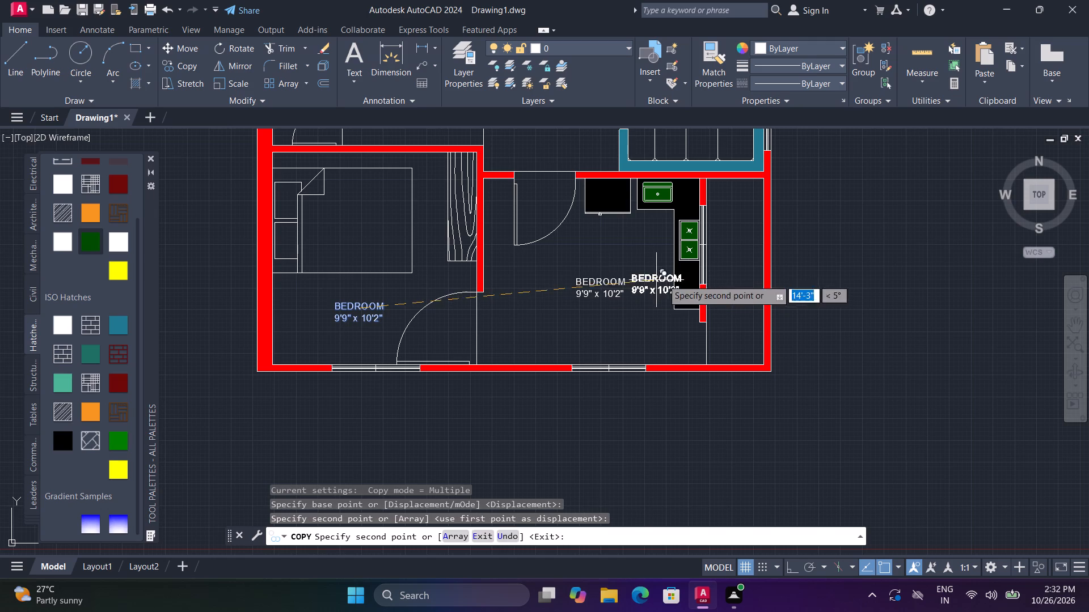
left_click(736, 267)
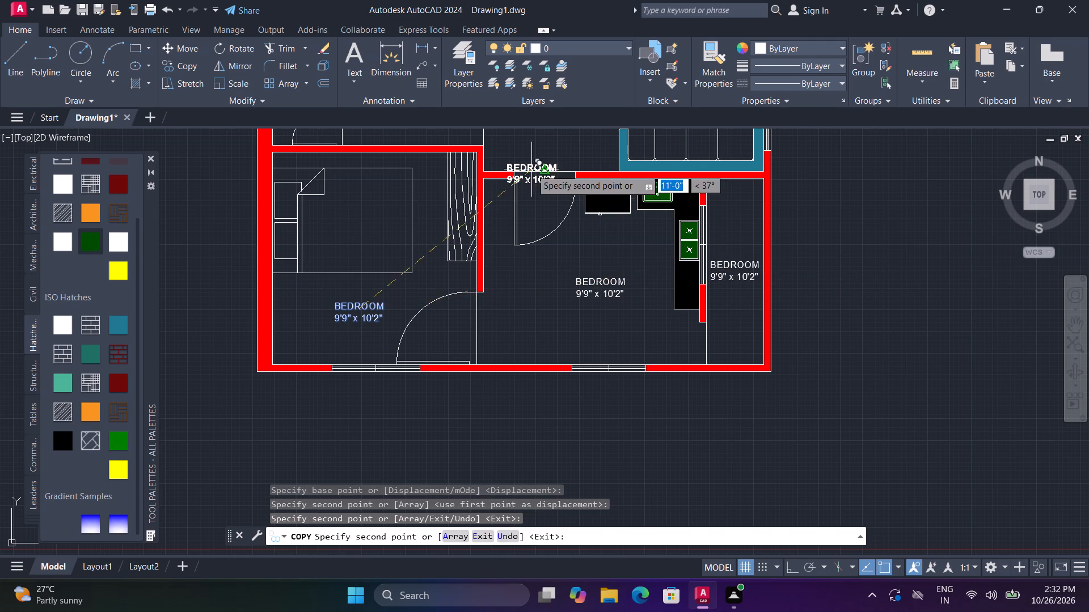
middle_click_drag(530, 185, 597, 393)
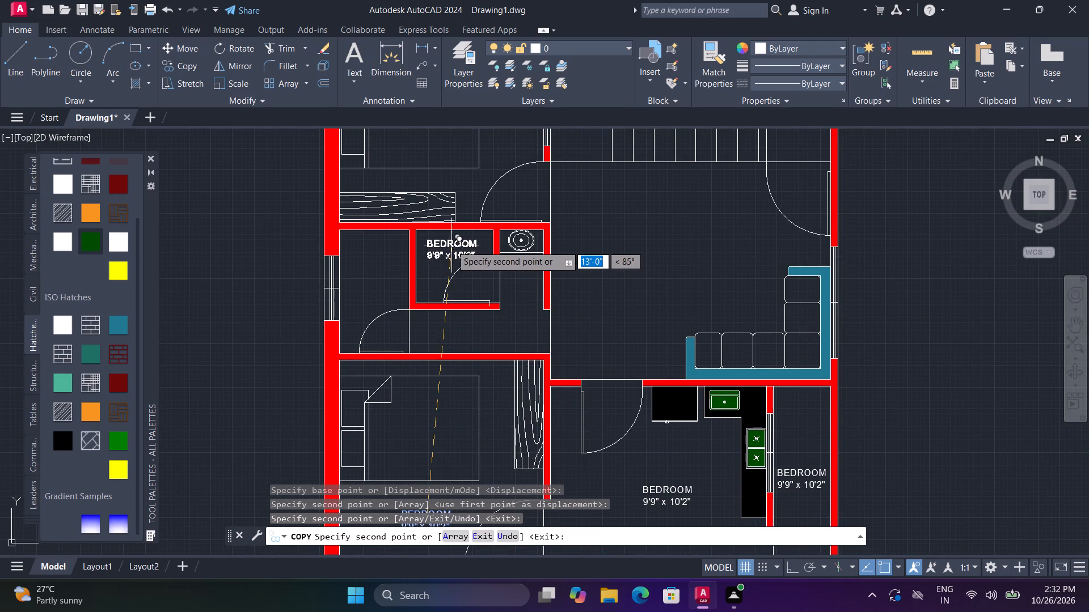
left_click(446, 245)
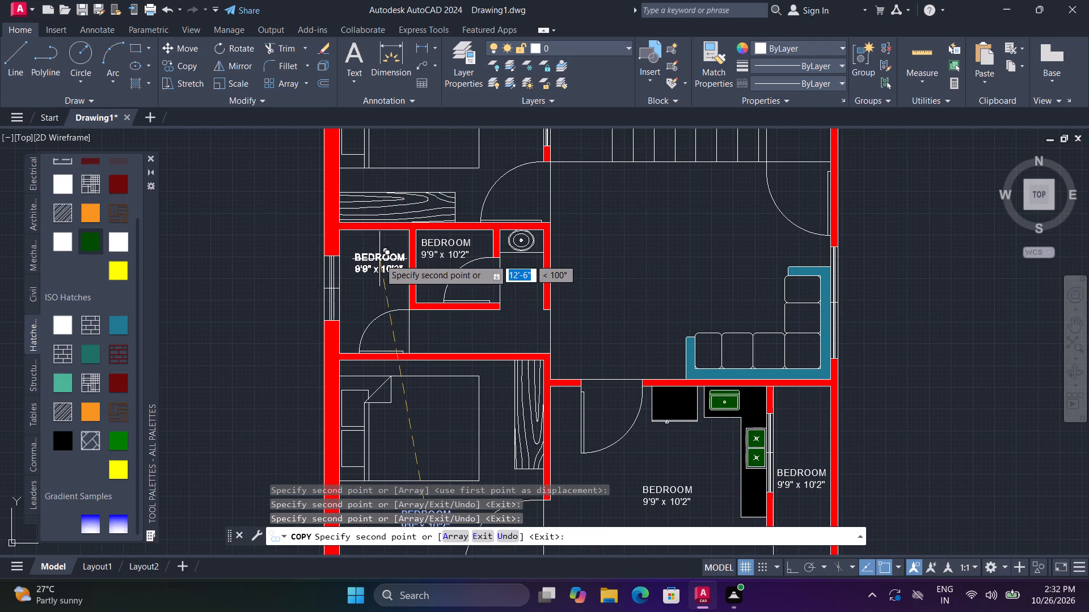
left_click(376, 259)
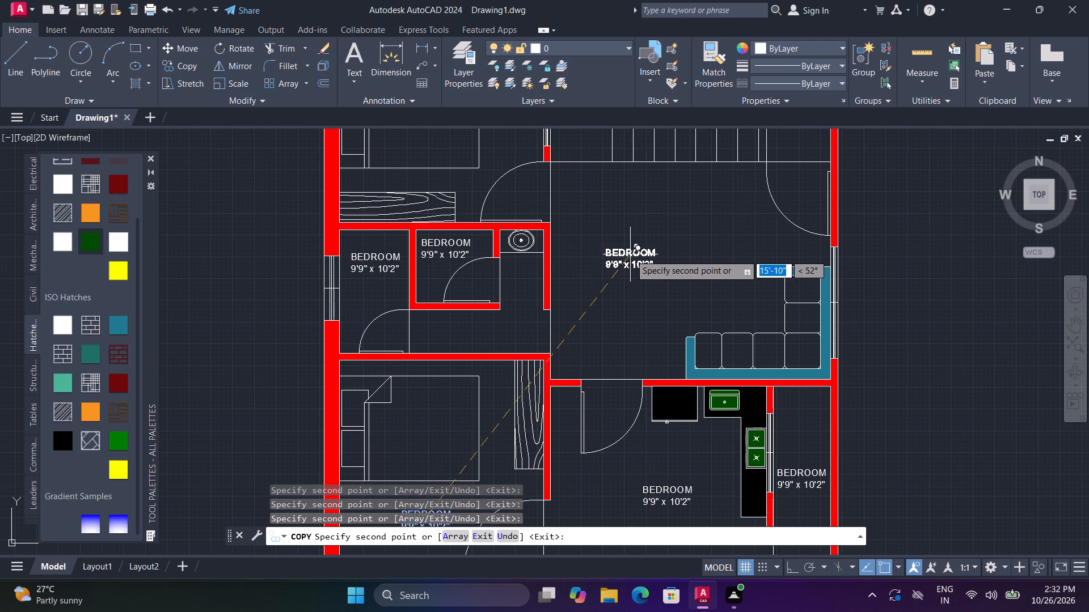
left_click(677, 255)
middle_click_drag(620, 211, 620, 219)
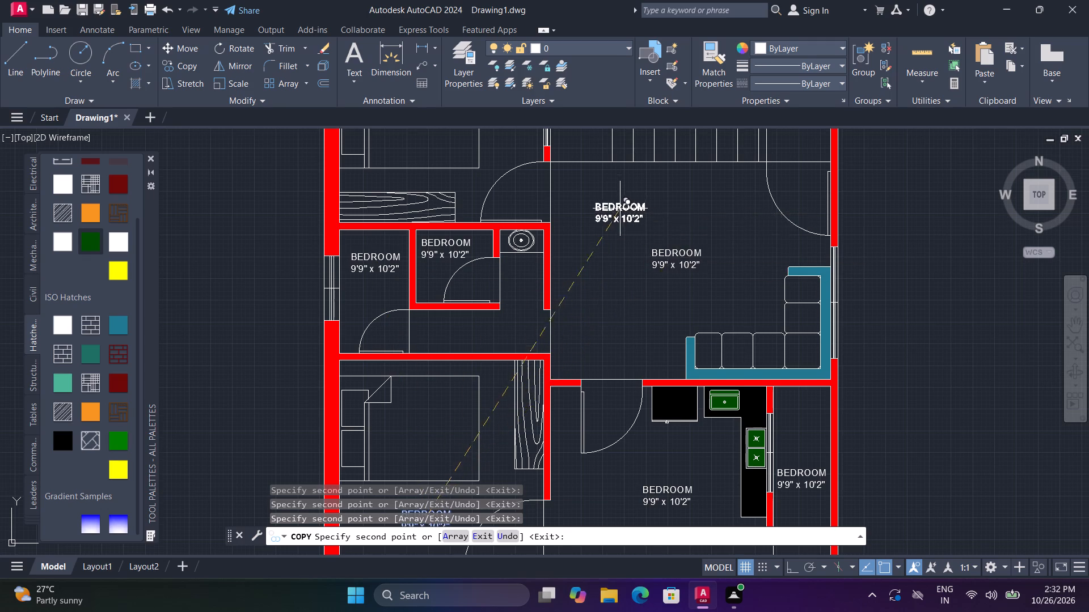
middle_click_drag(620, 219, 671, 378)
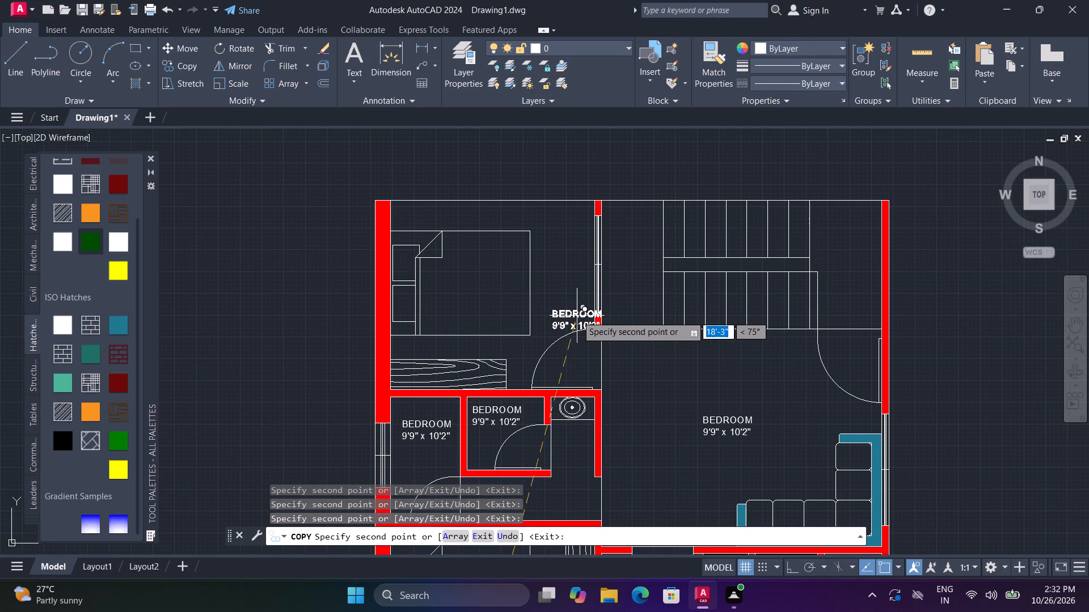
left_click(483, 286)
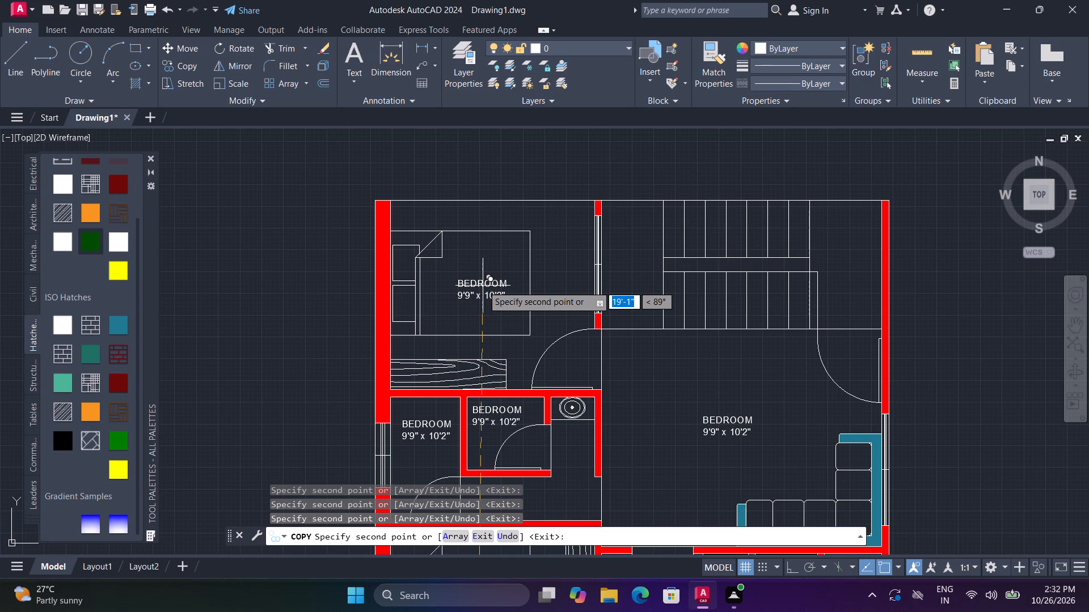
key("space")
Change the size line of the upper bedroom's label to 9'9" x 9'1".
double_click(483, 286)
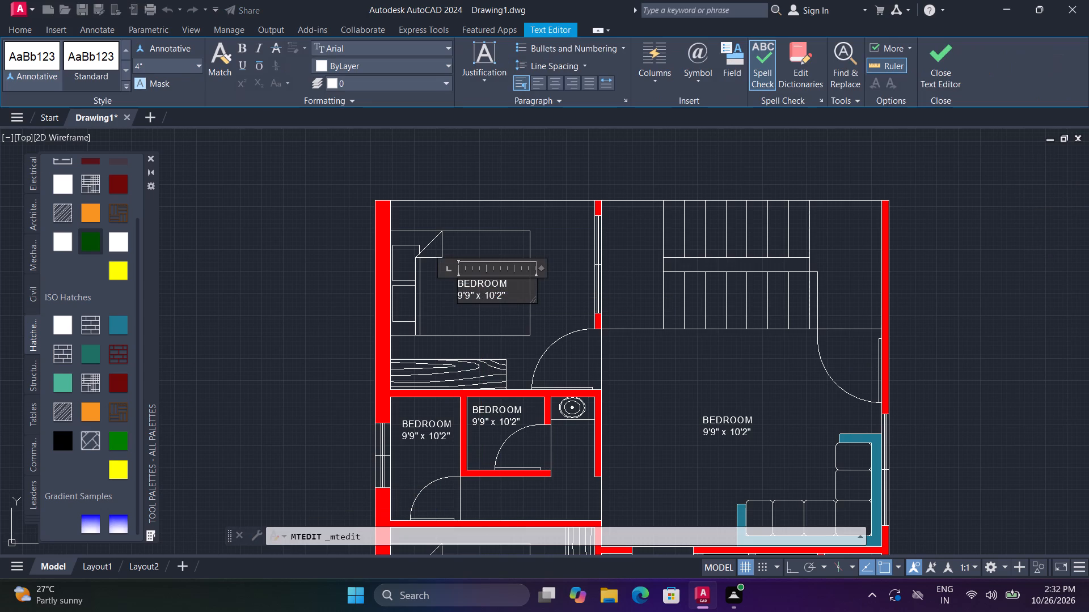
left_click(499, 299)
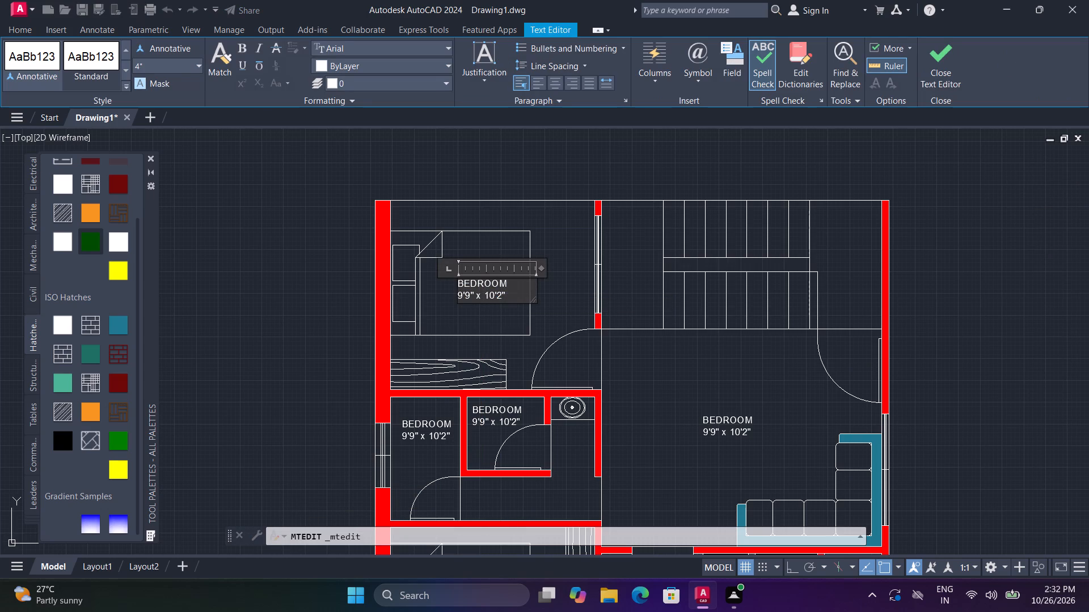
left_click(500, 301)
key("BackSpace")
key("1")
key("Left")
key("Left")
key("BackSpace")
key("BackSpace")
key("9")
key("Left")
key("Left")
key("Left")
left_click(495, 315)
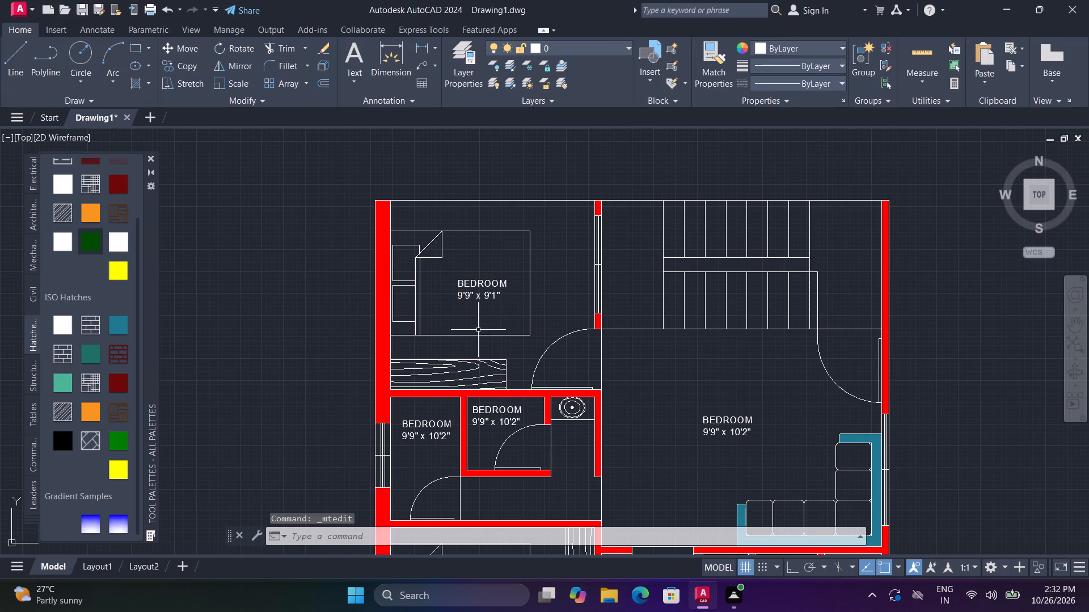
Indent the size line of the upper bedroom's label by one space to centre it under the name.
double_click(479, 299)
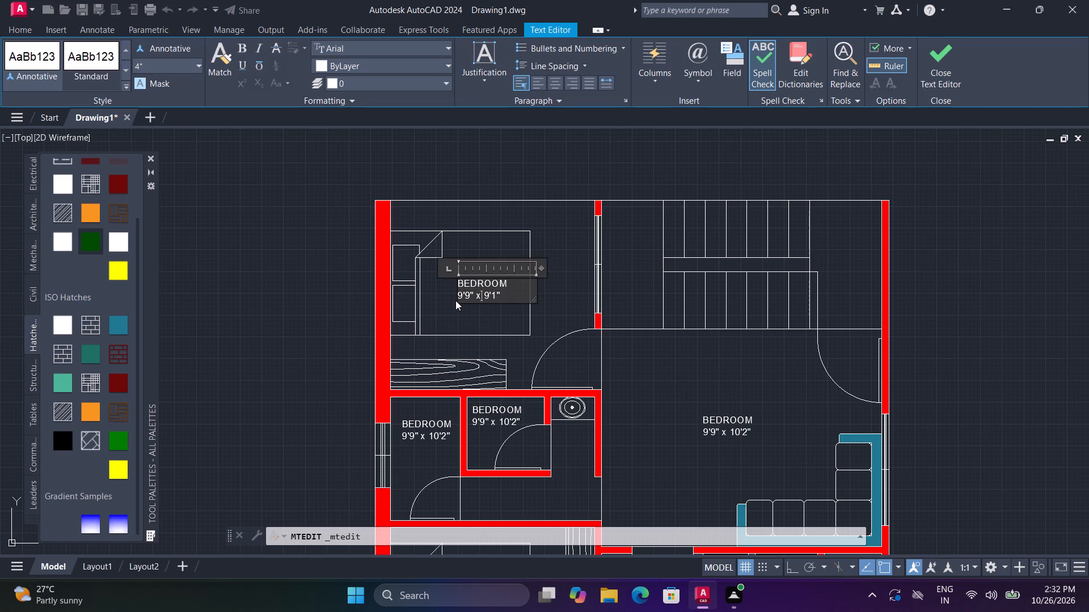
left_click(461, 297)
left_click(459, 296)
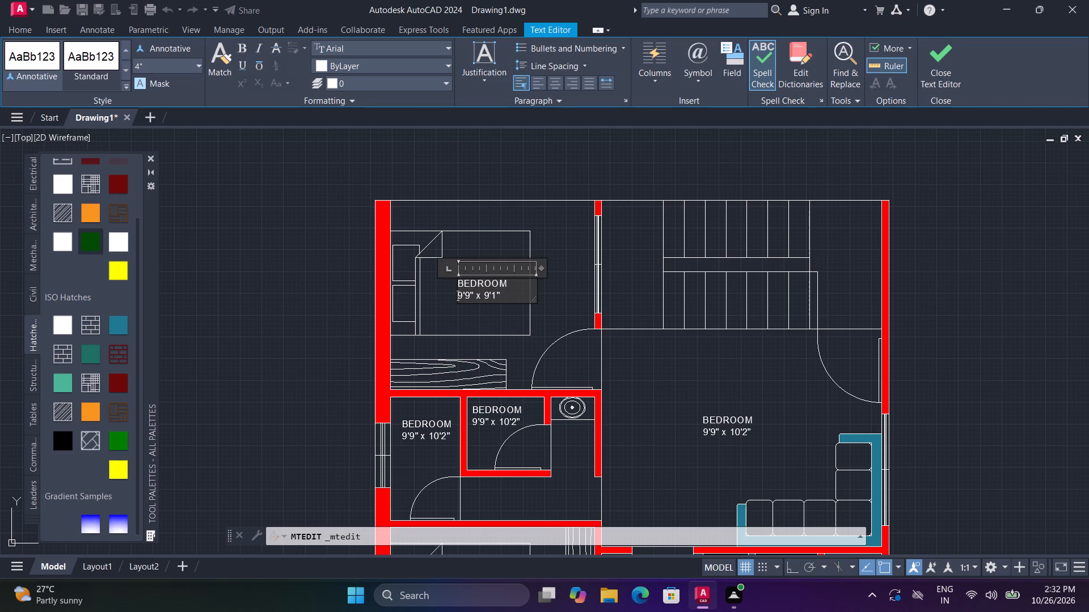
key("space")
left_click(449, 302)
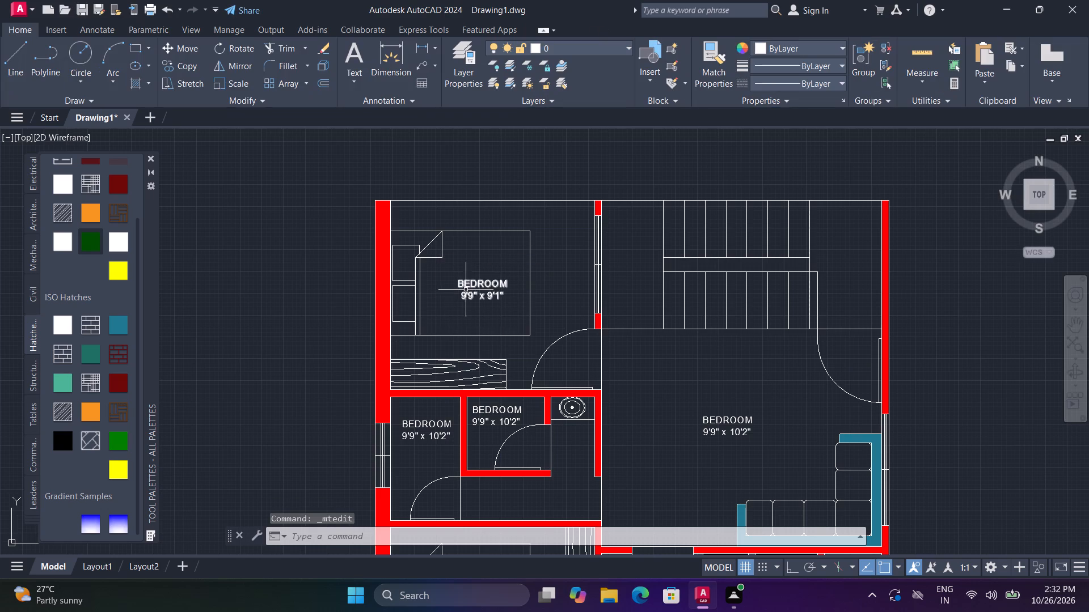
Move the upper bedroom's label slightly toward the pillow end of the bed.
left_click(466, 288)
type("M")
key("space")
left_click(472, 280)
left_click(462, 280)
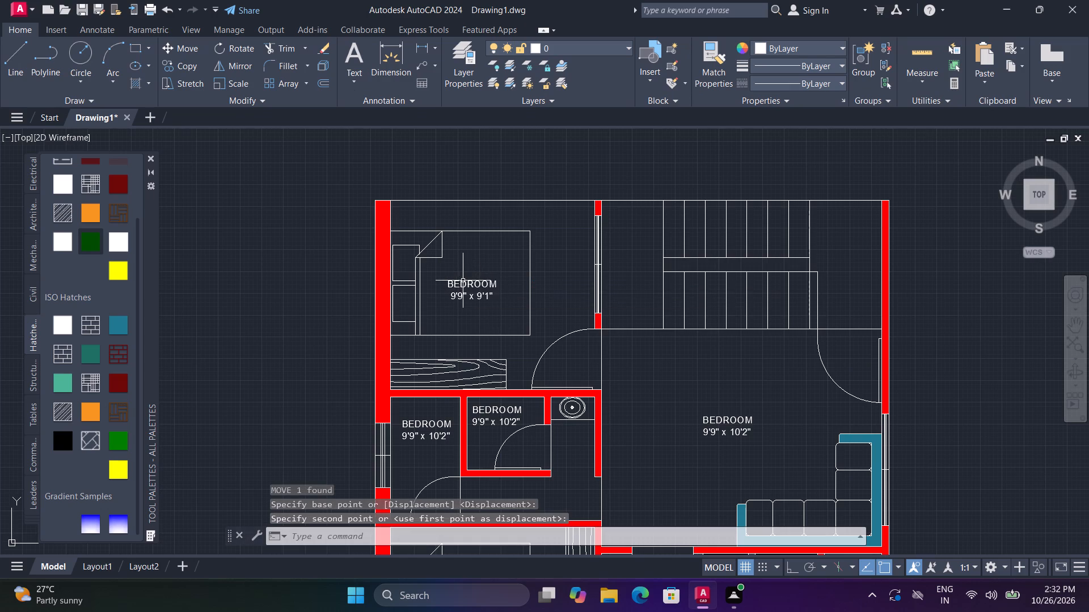
Rewrite the living room's copied label as LIVING ROOM with 13'5" x 10'5" beneath, indenting the size line by one space.
double_click(716, 420)
double_click(715, 422)
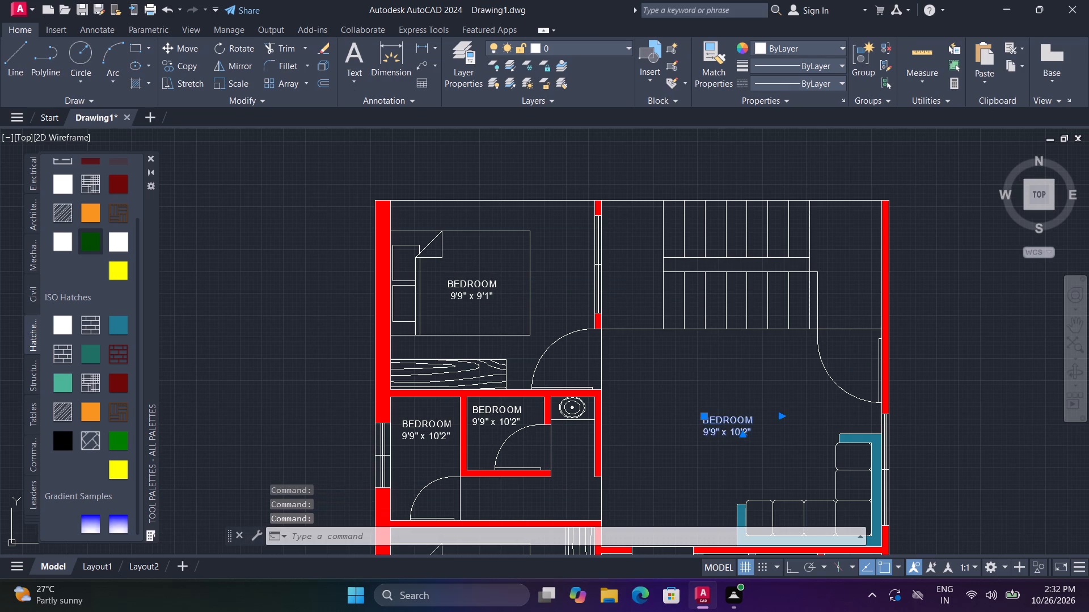
key("ctrl+a")
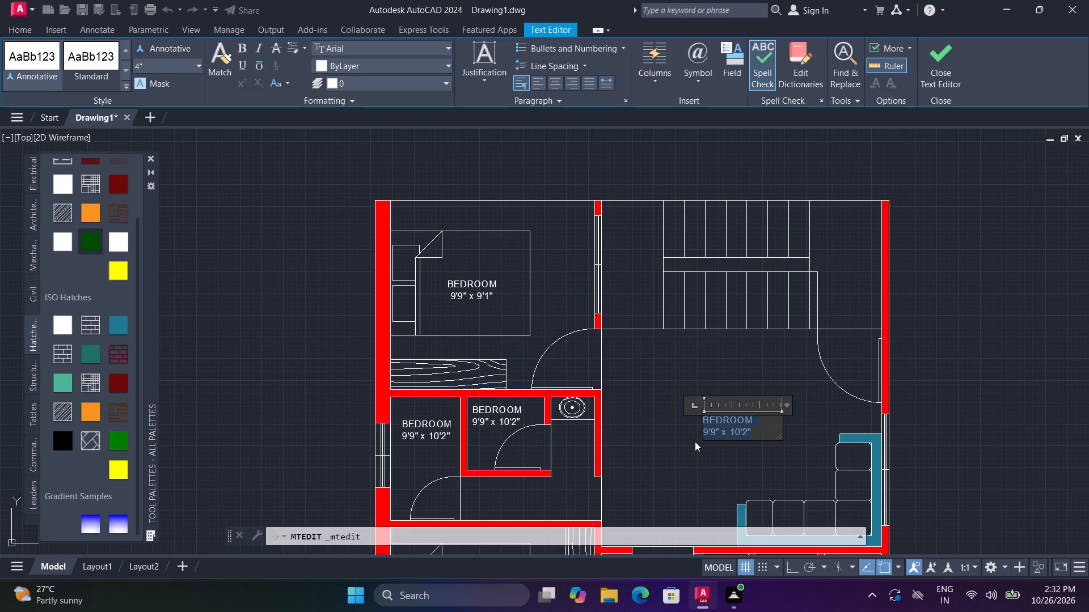
type("LIC")
key("BackSpace")
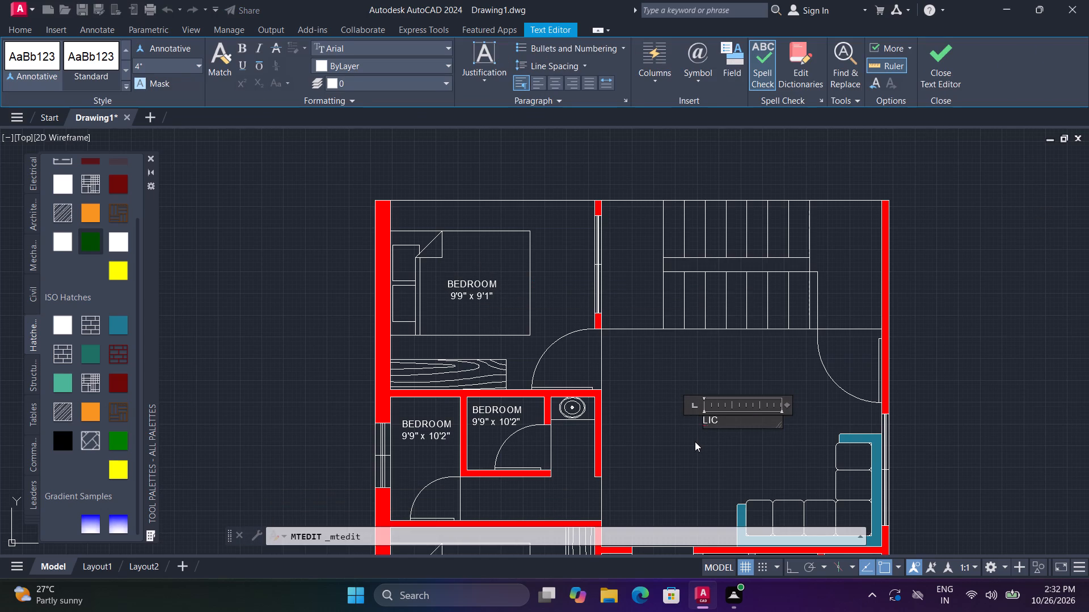
type("VI")
type("NF")
key("BackSpace")
type("G ROOM")
key("Return")
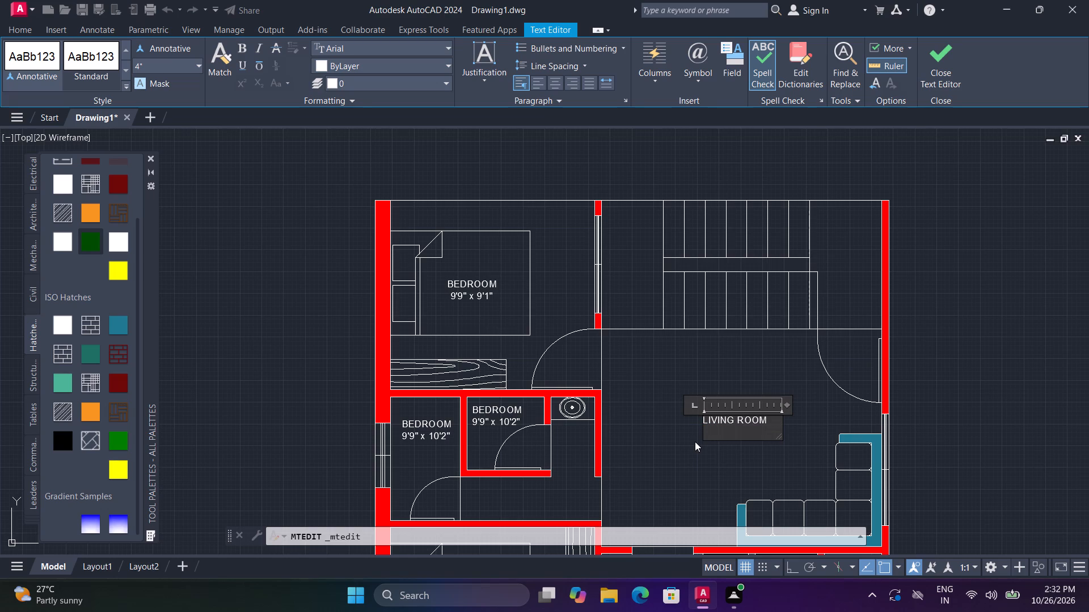
type("13'5\" x 10'5\"")
left_click(704, 437)
key("v")
key("BackSpace")
key("space")
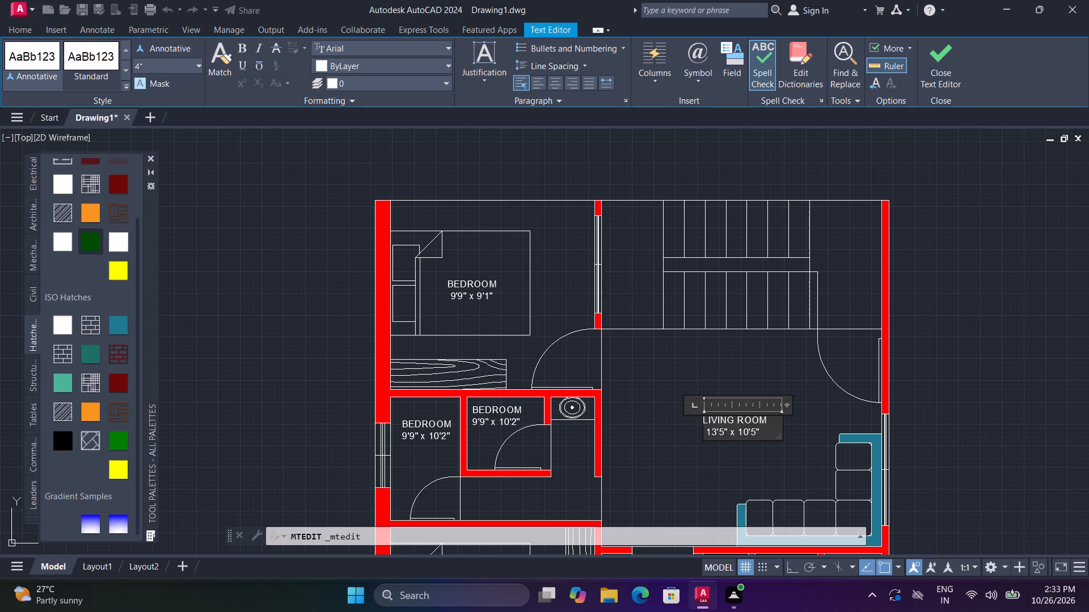
left_click(702, 435)
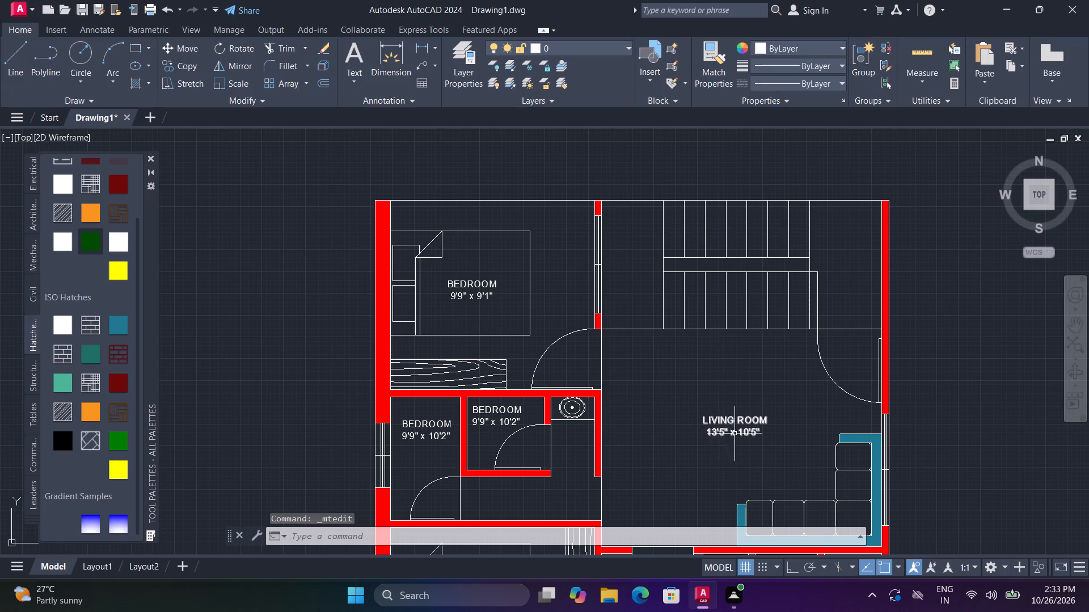
Rewrite the label in the small room beside the washbasin as TOILET, indented one space, with 3'8" x 3'6" beneath.
middle_click_drag(755, 445, 716, 355)
double_click(465, 317)
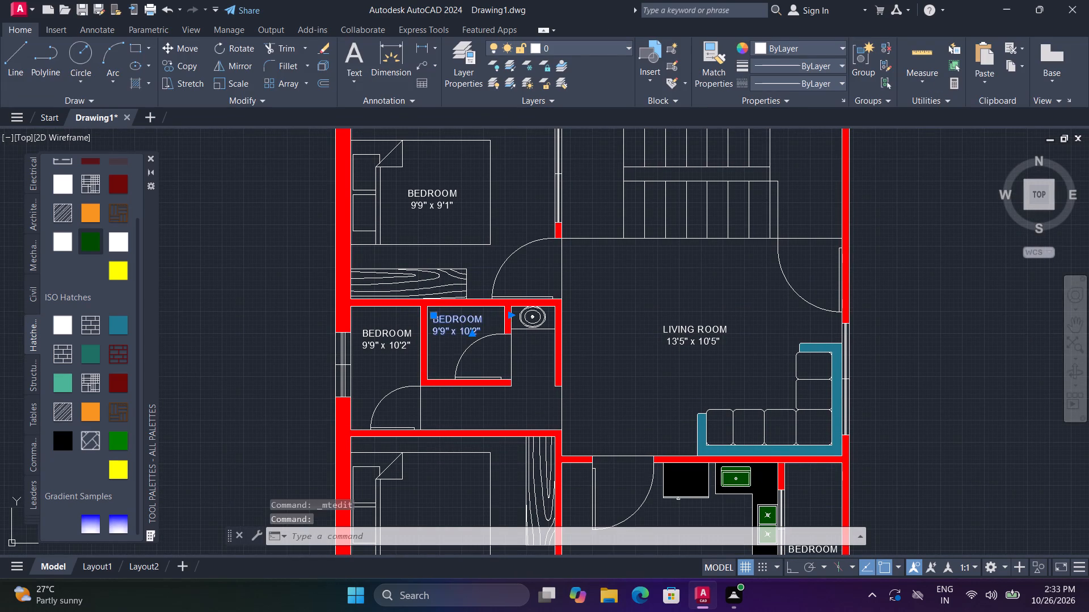
key("ctrl+a")
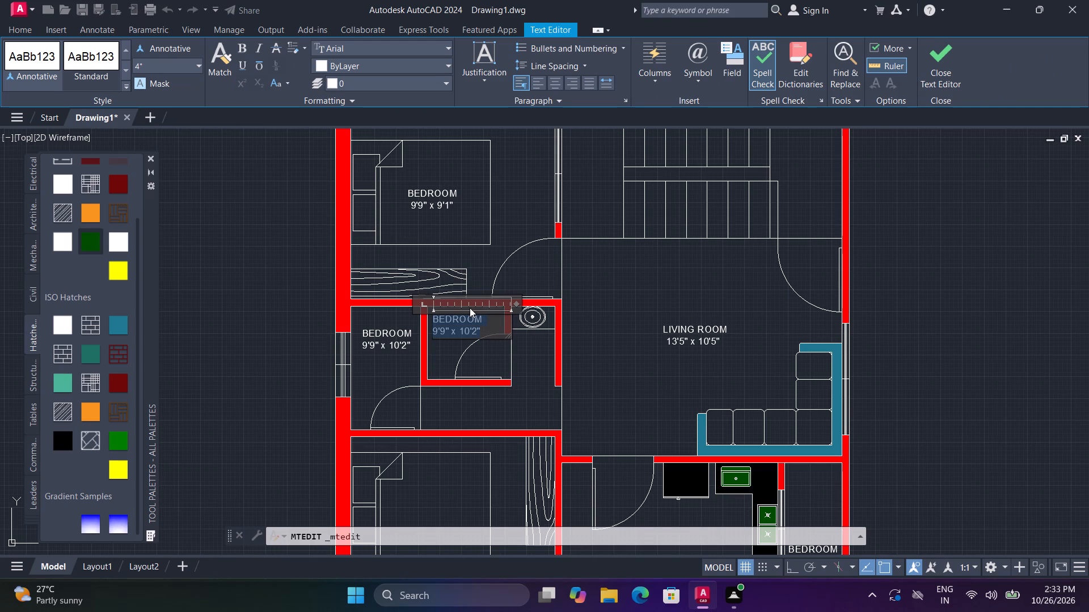
key("space")
type("TOILET")
key("Return")
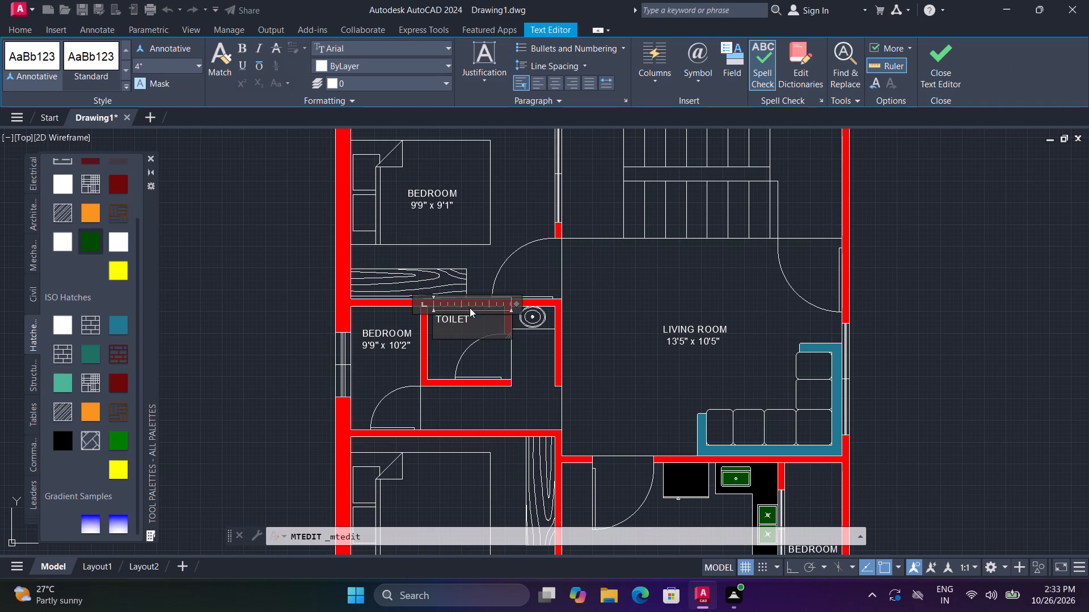
type("3'8\"")
key("space")
key("shift+x")
key("space")
type("3'6\"")
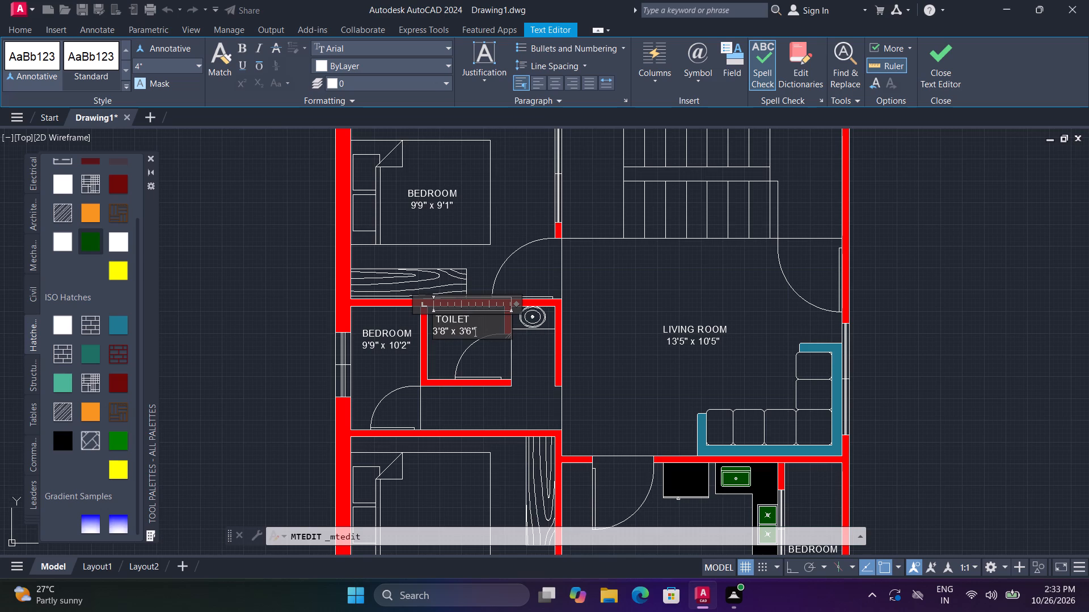
left_click(454, 349)
Scale the TOILET label down slightly about its middle so it fits the small room.
left_click(450, 323)
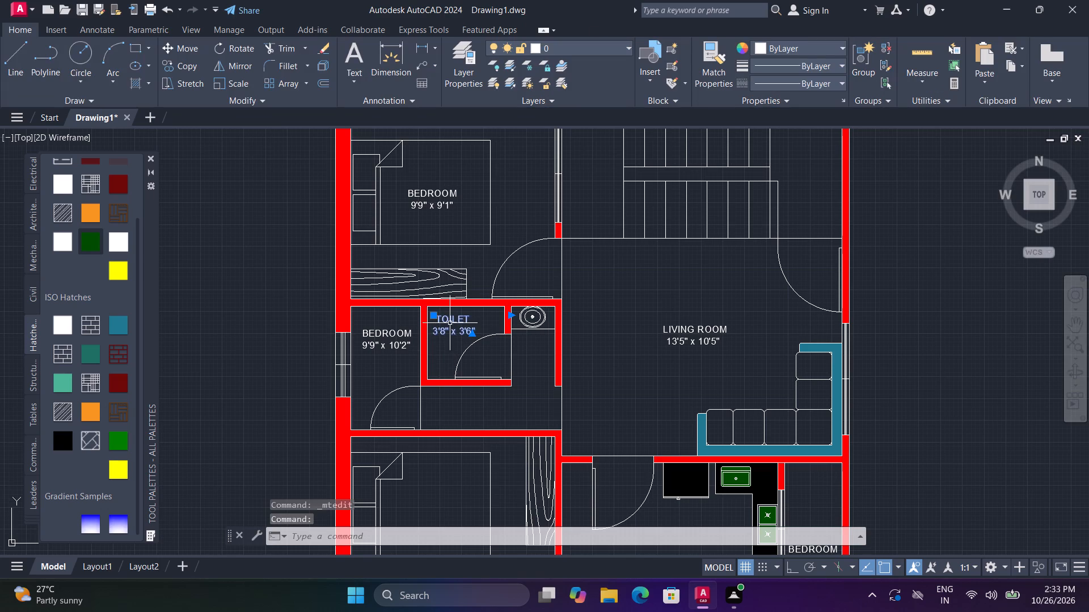
type("SC")
key("space")
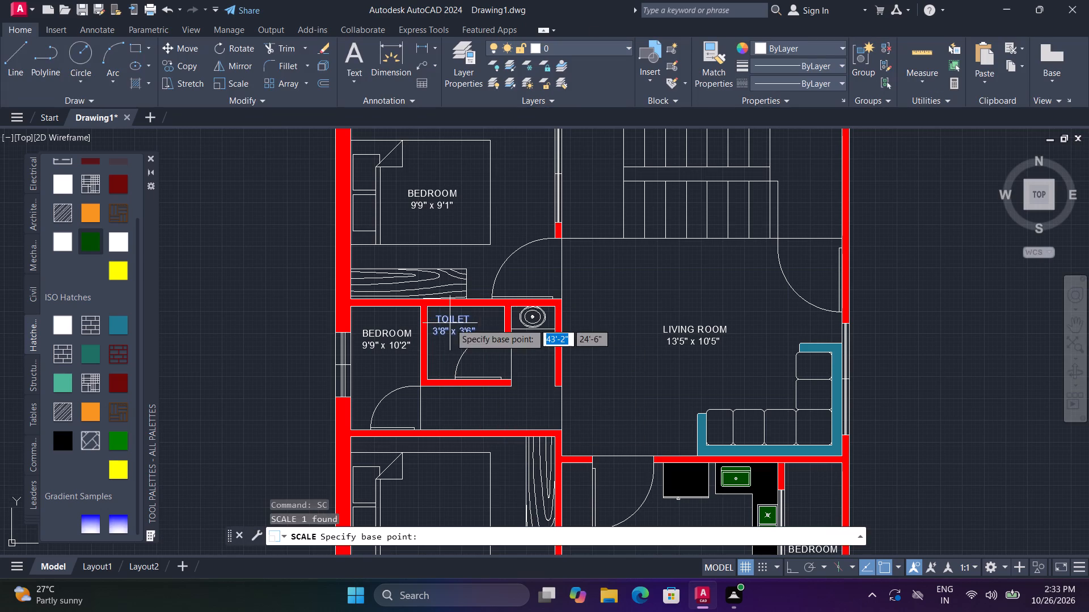
left_click(450, 323)
left_click(480, 321)
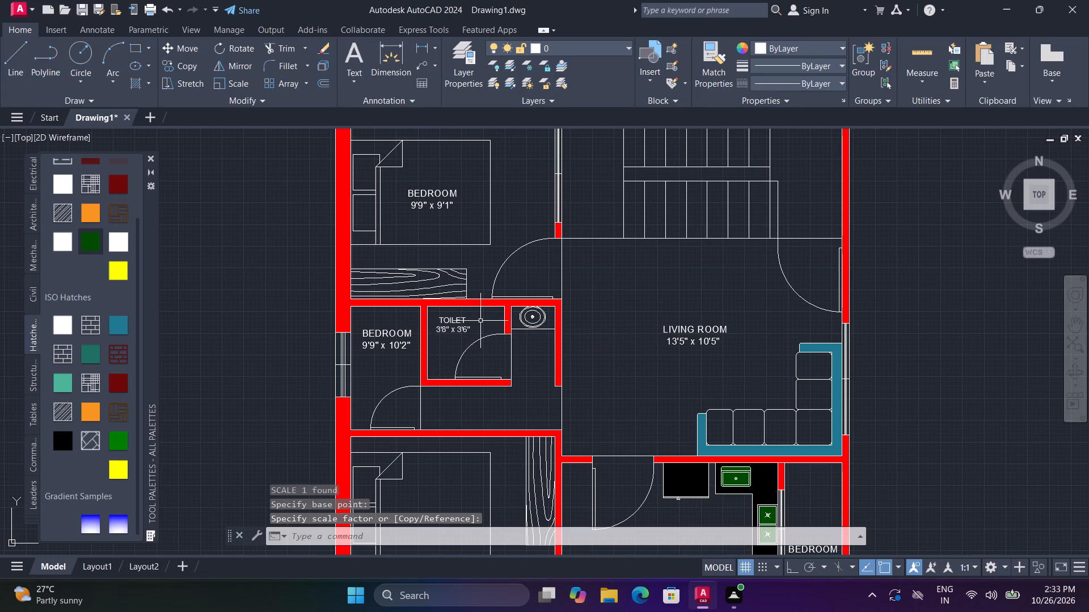
Rewrite the label in the room beside the toilet as BATHROOM with 3'4" x 5'11" beneath, indenting the size line by one space.
double_click(407, 333)
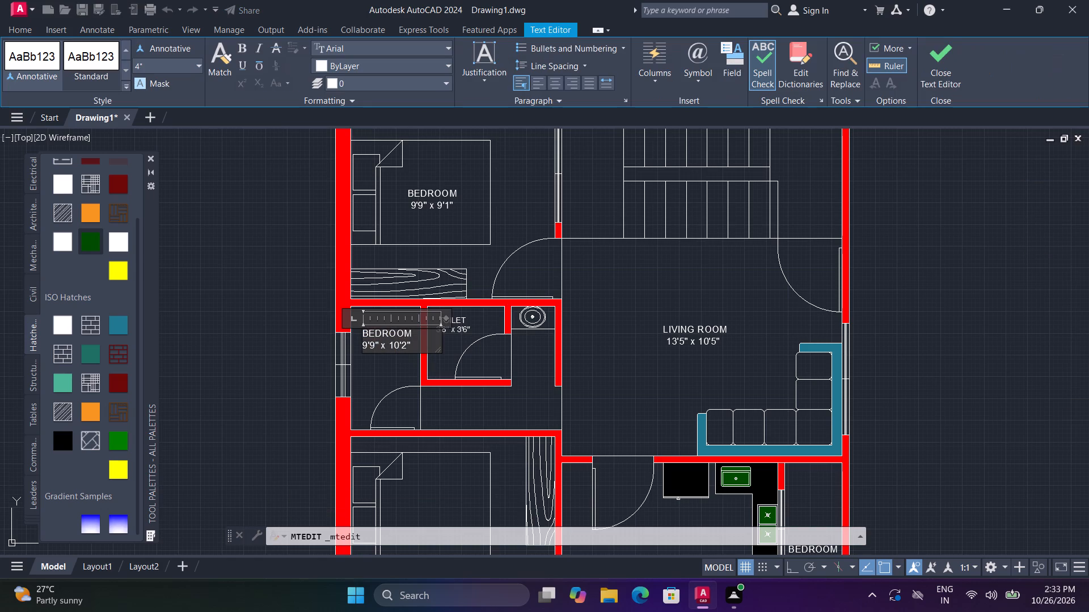
key("ctrl+a")
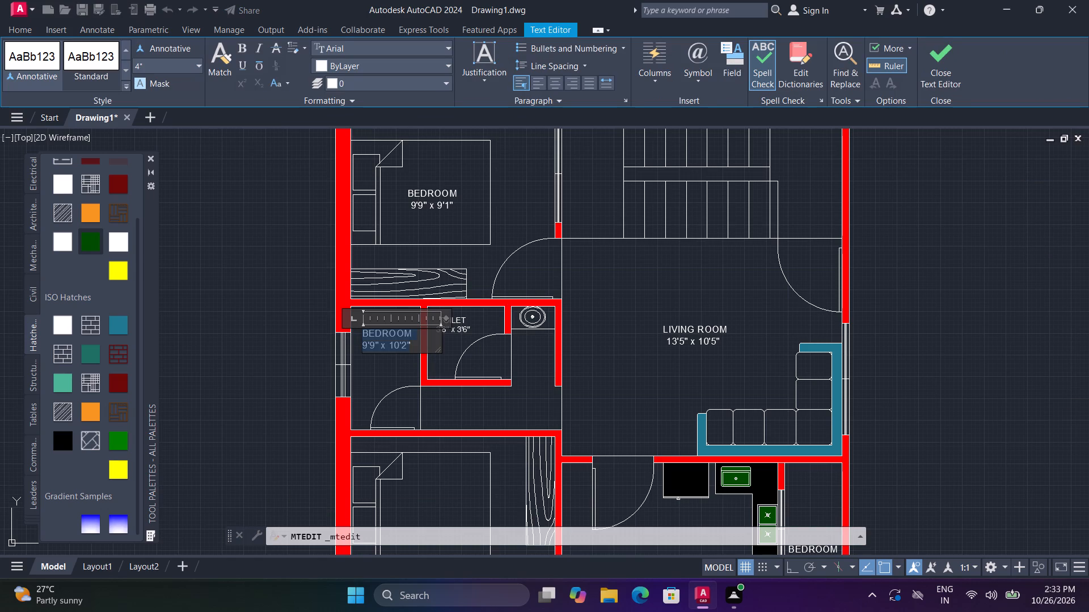
type("BATHROOM")
key("Return")
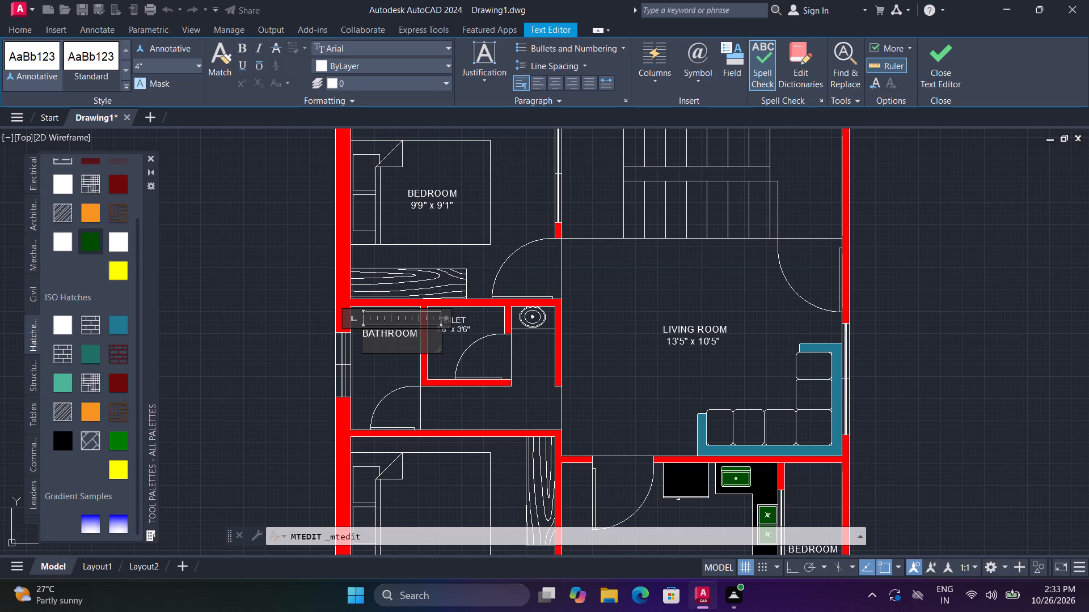
type("3'4\"")
key("space")
type("x")
key("space")
type("5'11\"")
key("Home")
key("space")
left_click(391, 362)
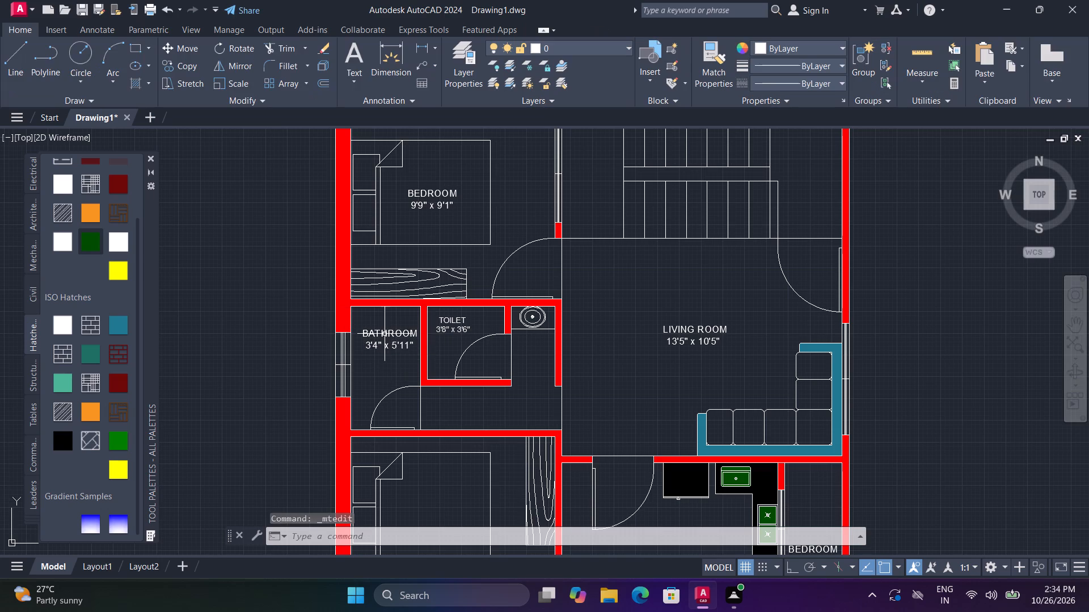
Scale the BATHROOM label down slightly so it fits between the room's walls.
left_click(383, 334)
type("SC")
key("space")
left_click(383, 334)
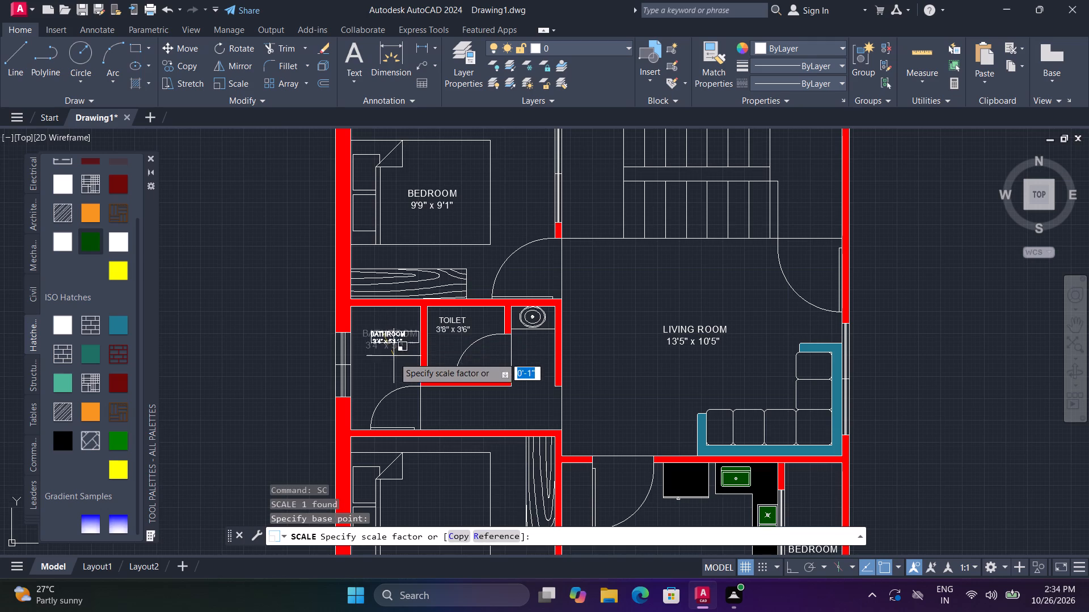
left_click(399, 365)
Move the BATHROOM label slightly down to centre it better in the room.
left_click(398, 330)
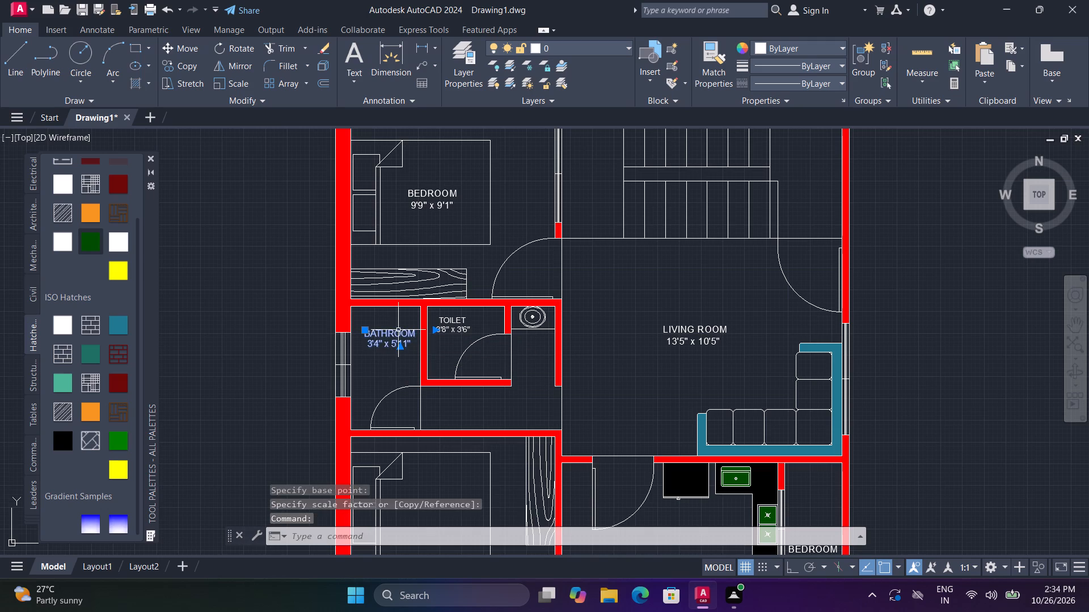
type("M")
key("space")
left_click(398, 330)
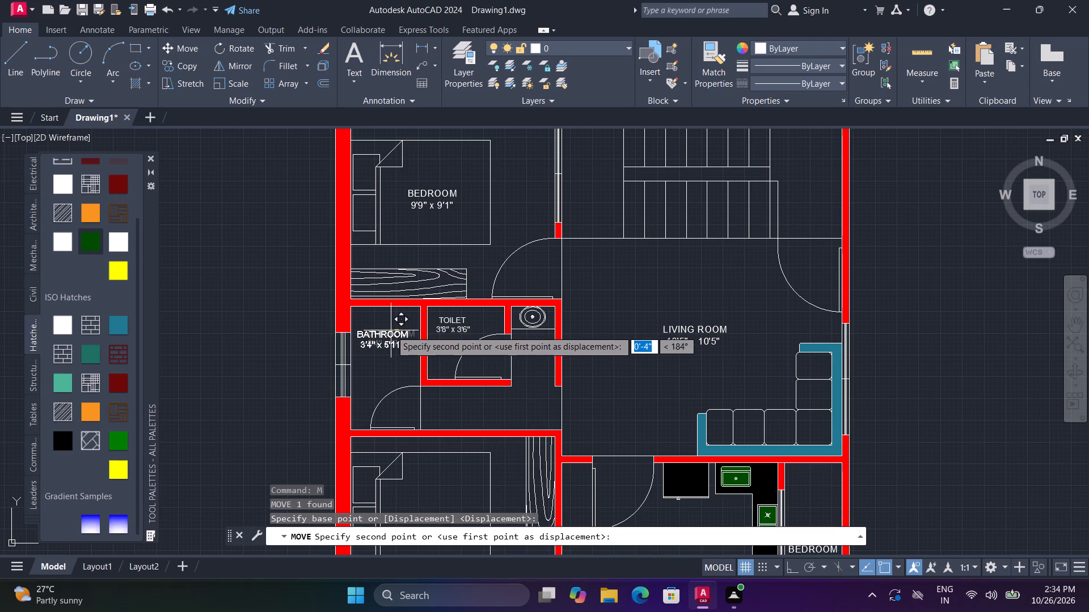
left_click(396, 338)
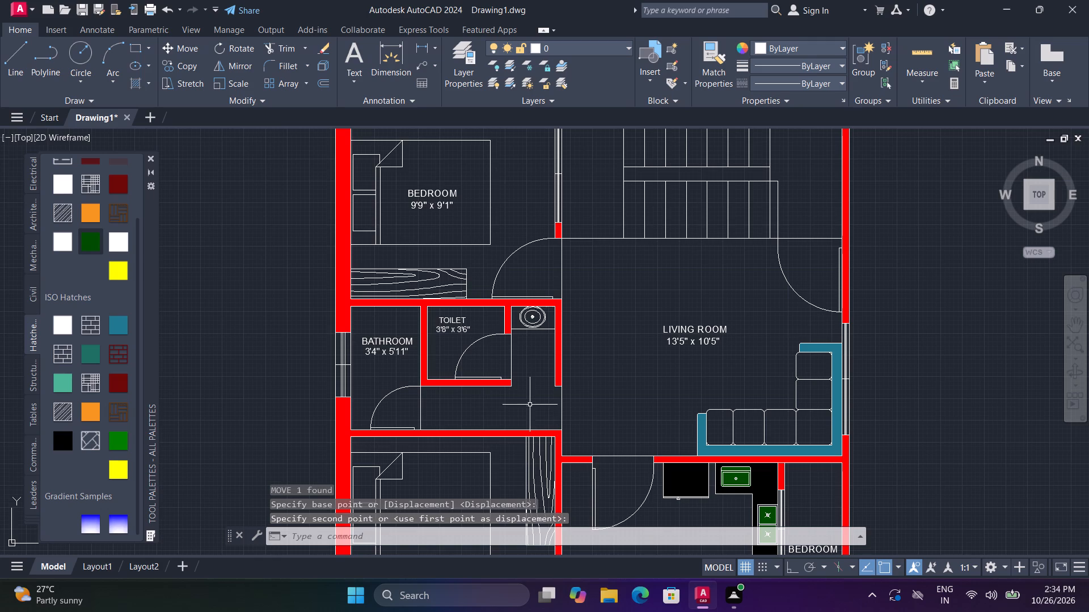
Rewrite the copied label in the room with the counter as KITCHEN, indented two spaces, with 10'8" x 8'11" beneath.
middle_click_drag(673, 360, 621, 164)
middle_click(621, 164)
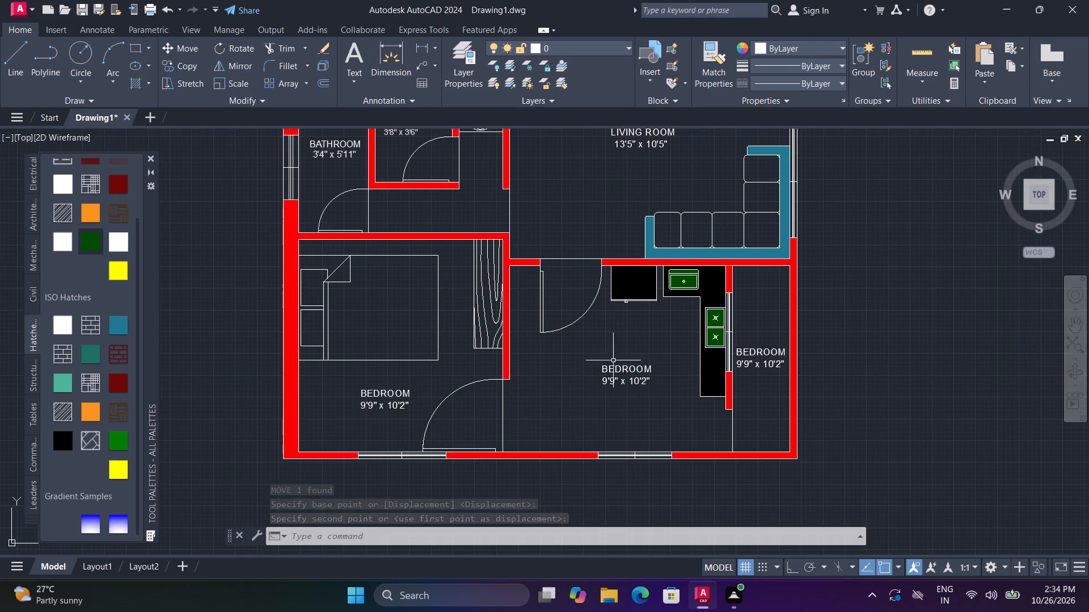
double_click(627, 363)
double_click(627, 370)
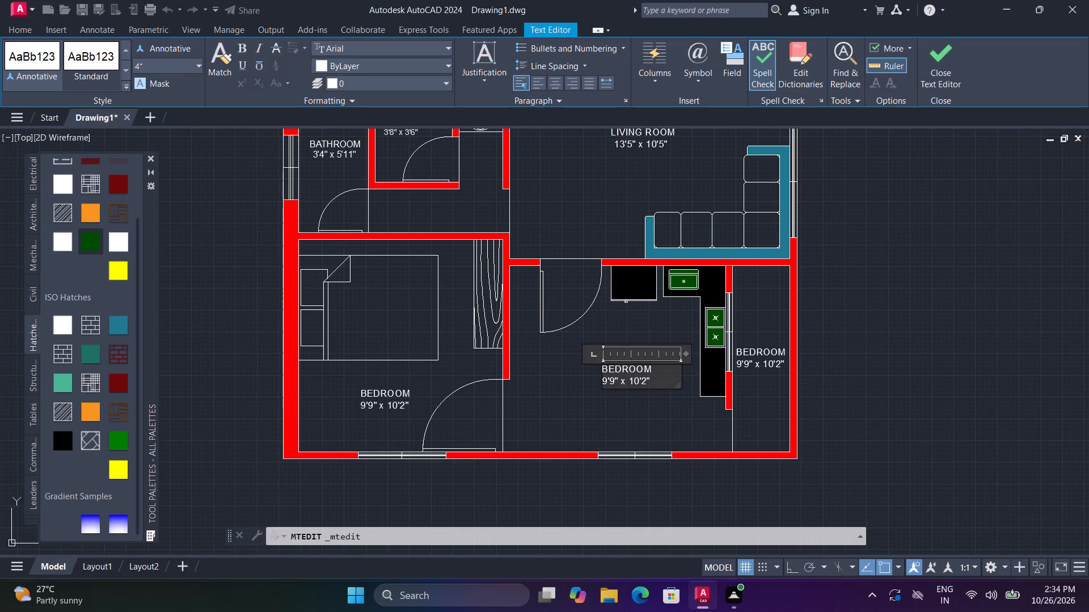
key("ctrl+a")
type("KITCHEN")
key("Return")
type("10")
key("apostrophe")
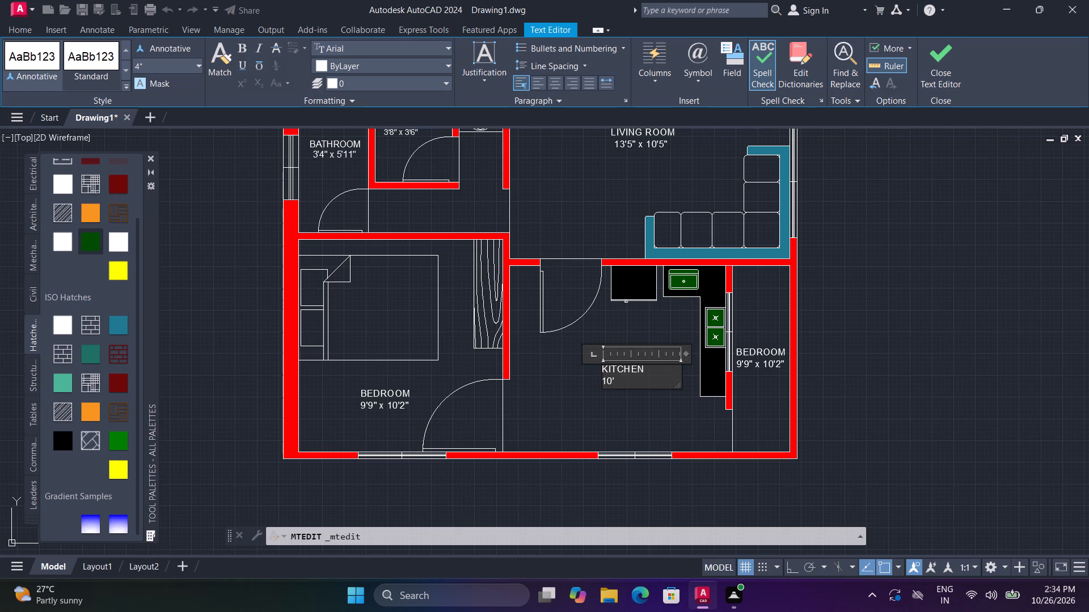
key("8")
type("\" x 11")
key("BackSpace")
key("BackSpace")
type("8;")
key("BackSpace")
type("'1")
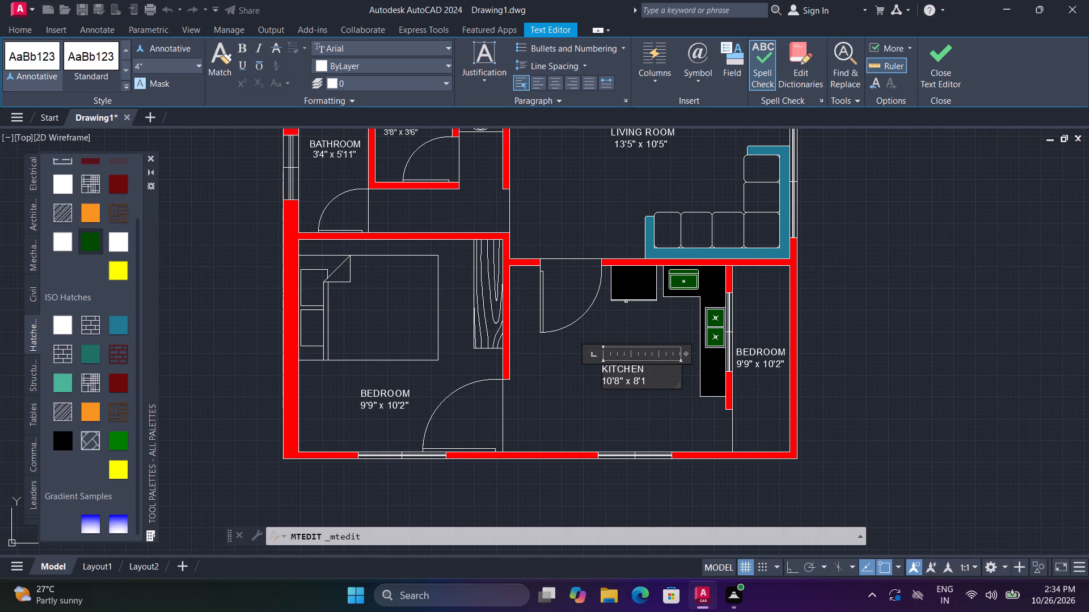
key("BackSpace")
type("1\"")
key("BackSpace")
key("1")
key("shift+quotedbl")
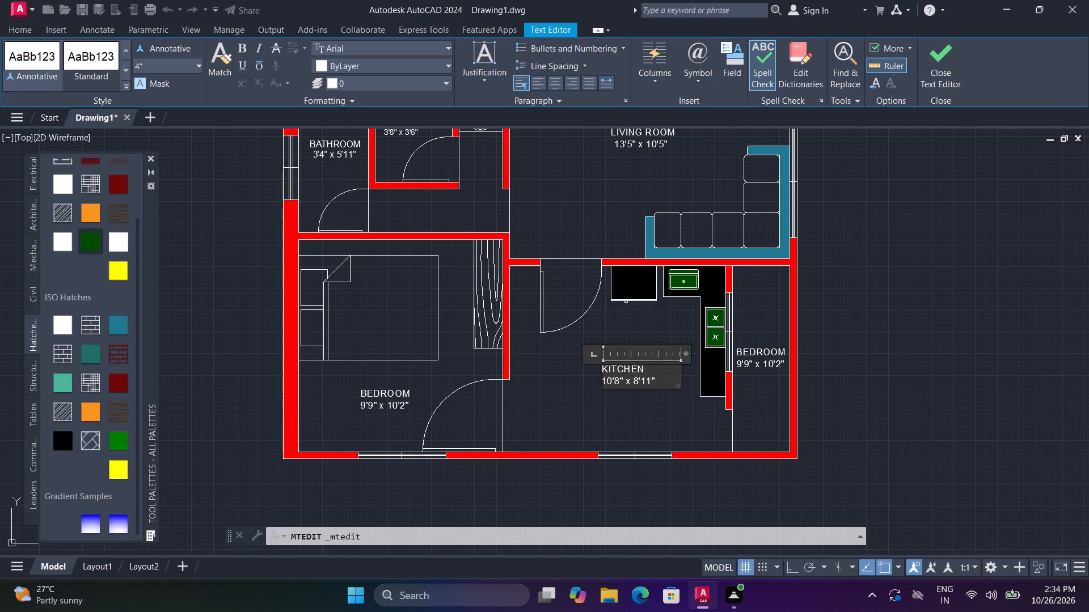
left_click(604, 371)
key("space")
key("space")
left_click(603, 395)
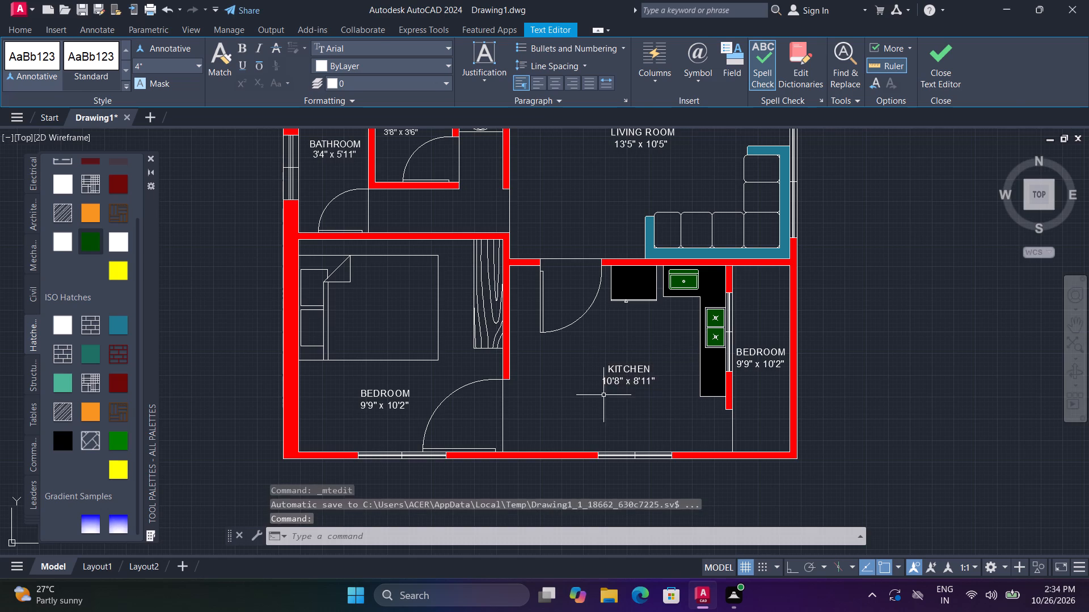
Remove one leading space before KITCHEN in the kitchen label.
double_click(640, 370)
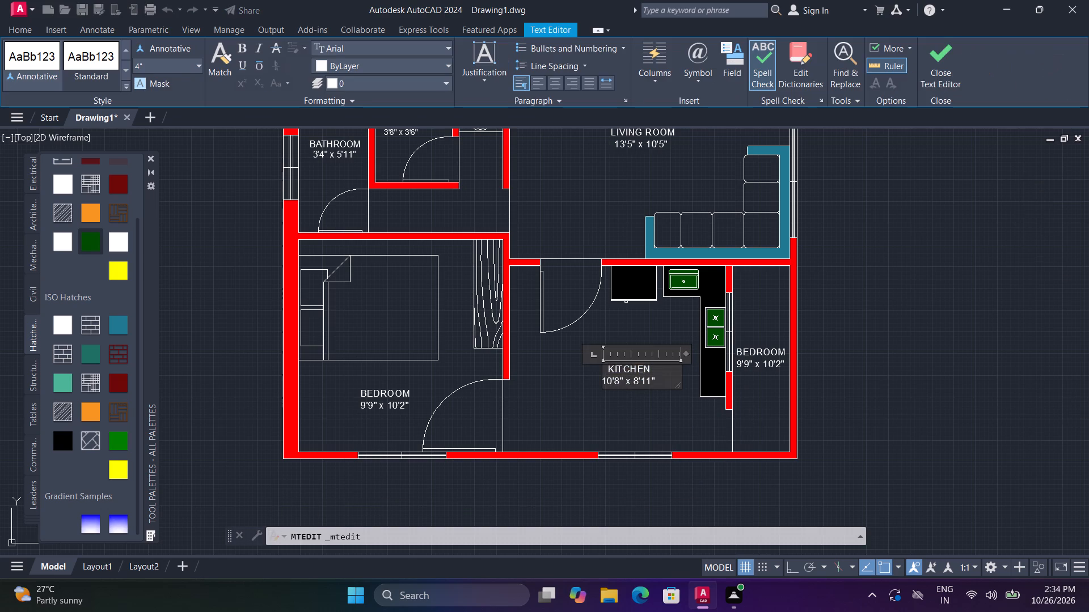
left_click(606, 371)
key("BackSpace")
left_click(587, 390)
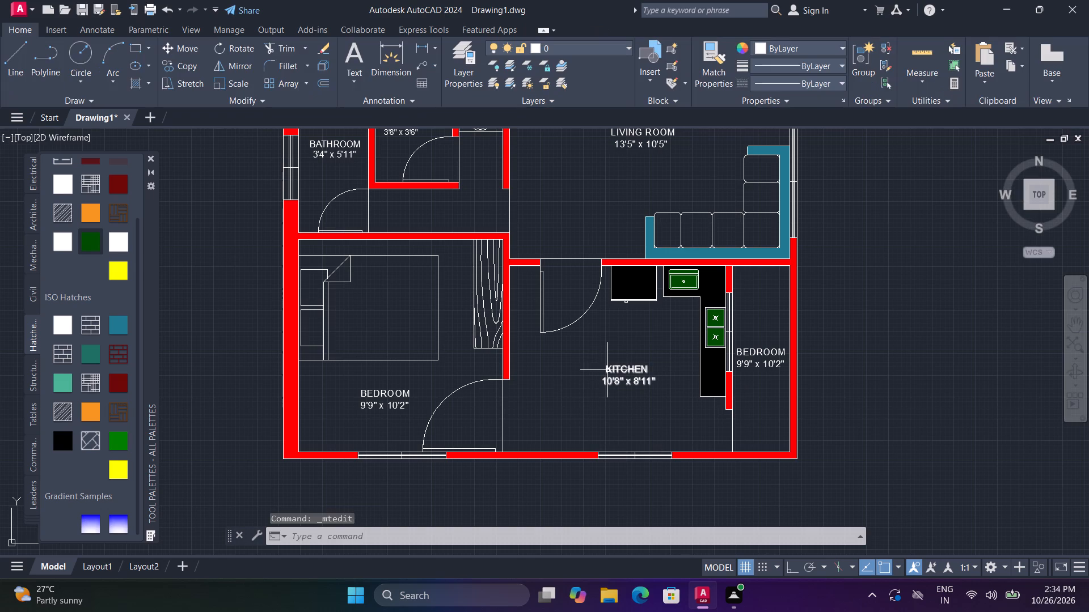
Move the KITCHEN label slightly up and toward the kitchen's door swing.
left_click(607, 370)
type("M")
key("space")
left_click(607, 369)
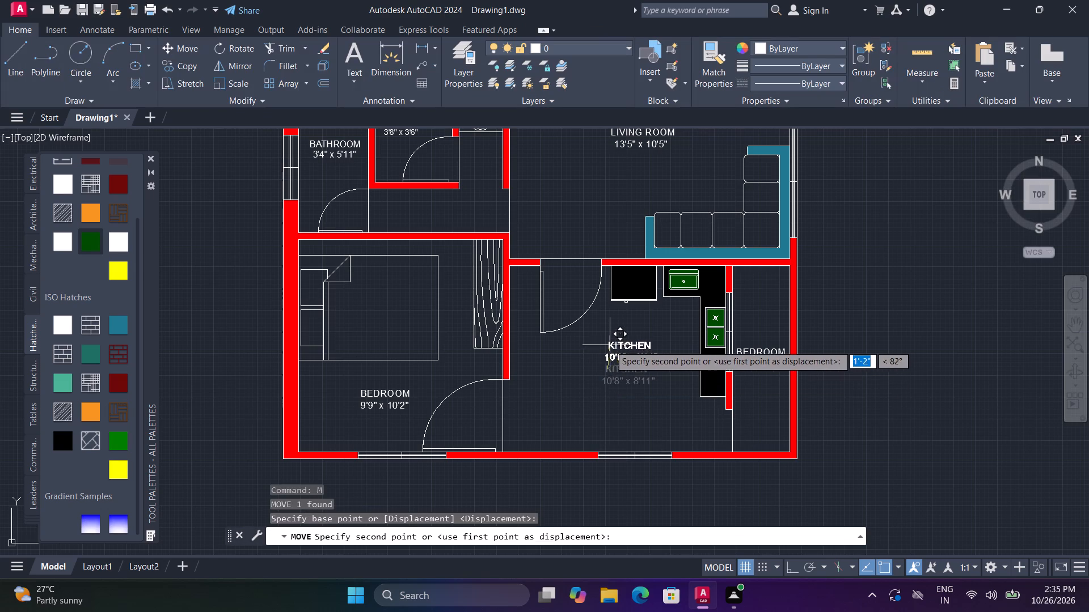
left_click(596, 350)
Scale the KITCHEN label down slightly about a point on the label.
type("SC")
key("space")
left_click(596, 350)
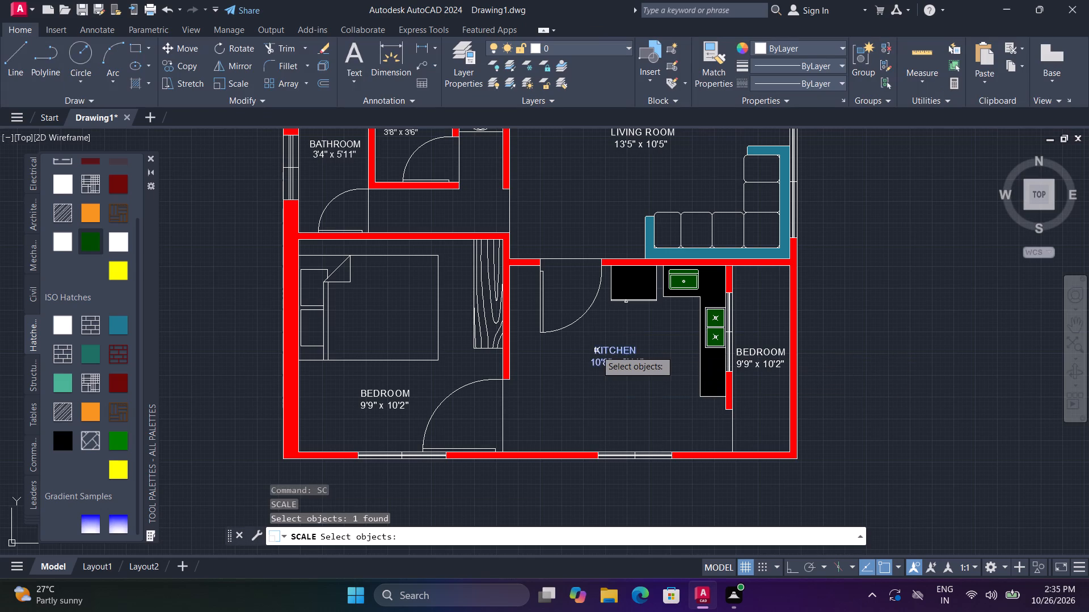
key("space")
left_click(596, 350)
left_click(621, 348)
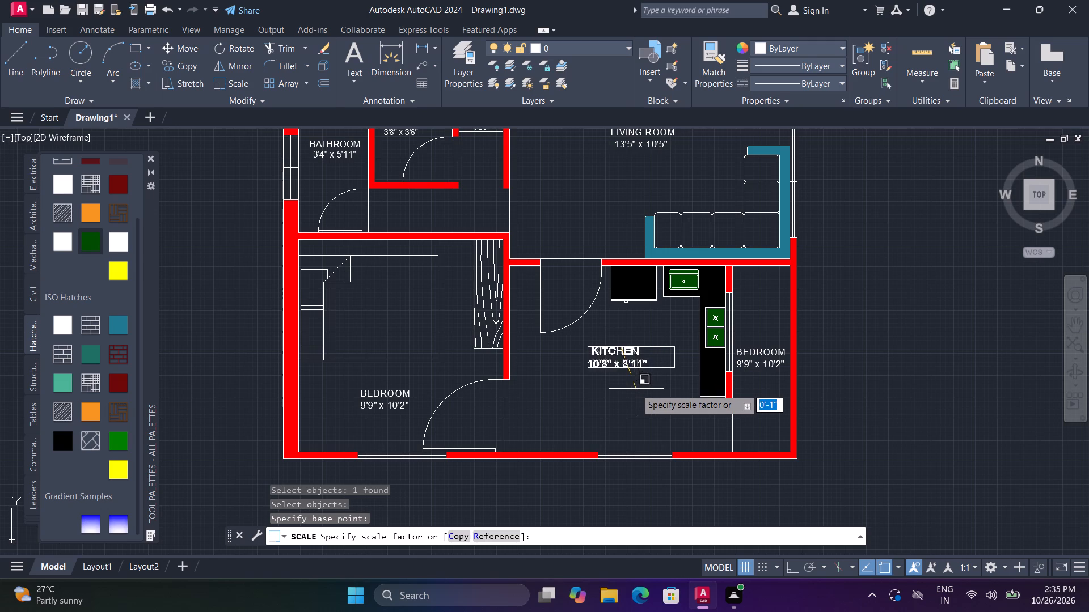
left_click(635, 379)
Rewrite the copied bedroom label in the narrow room beside the kitchen as UTILITY, indented one space, with 2'9" x 8'11" beneath.
double_click(755, 351)
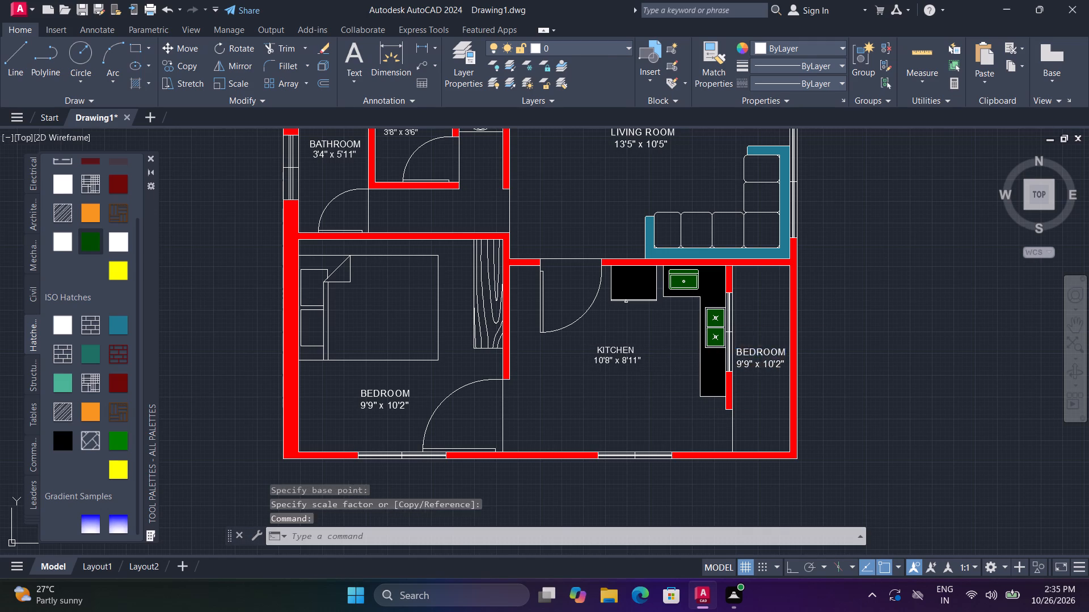
key("ctrl+a")
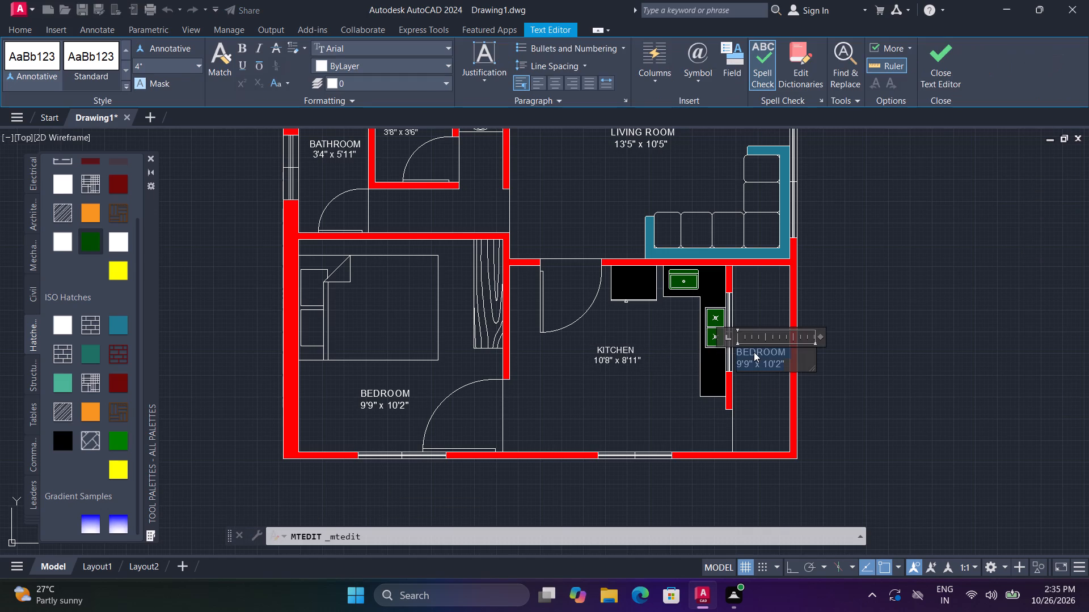
type("UTILITY")
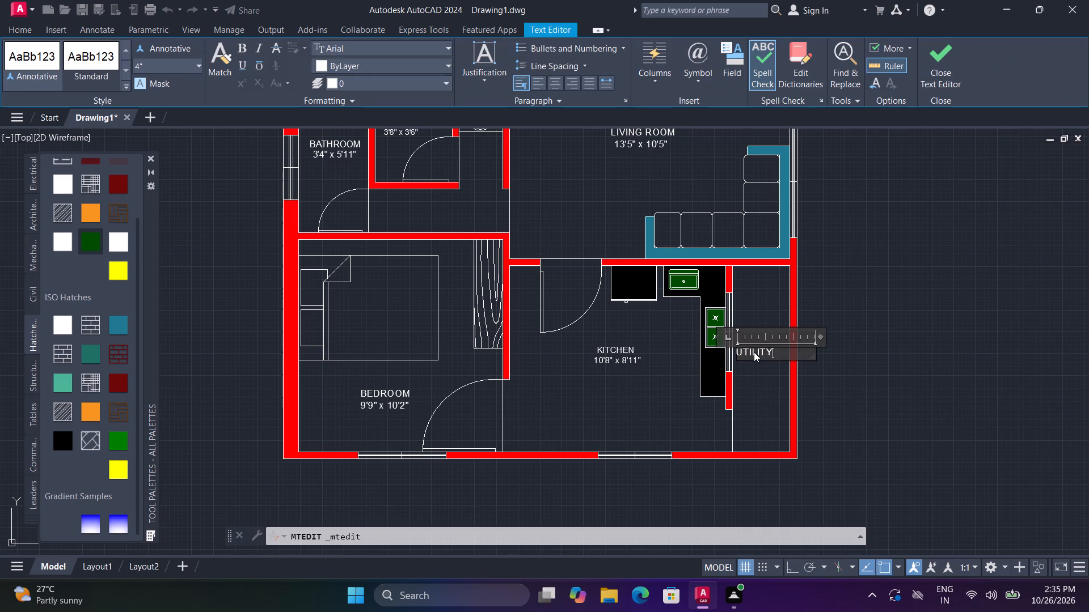
key("Return")
type("2'")
type("9\"")
key("space")
type("x")
key("space")
type("8'")
type("11\"")
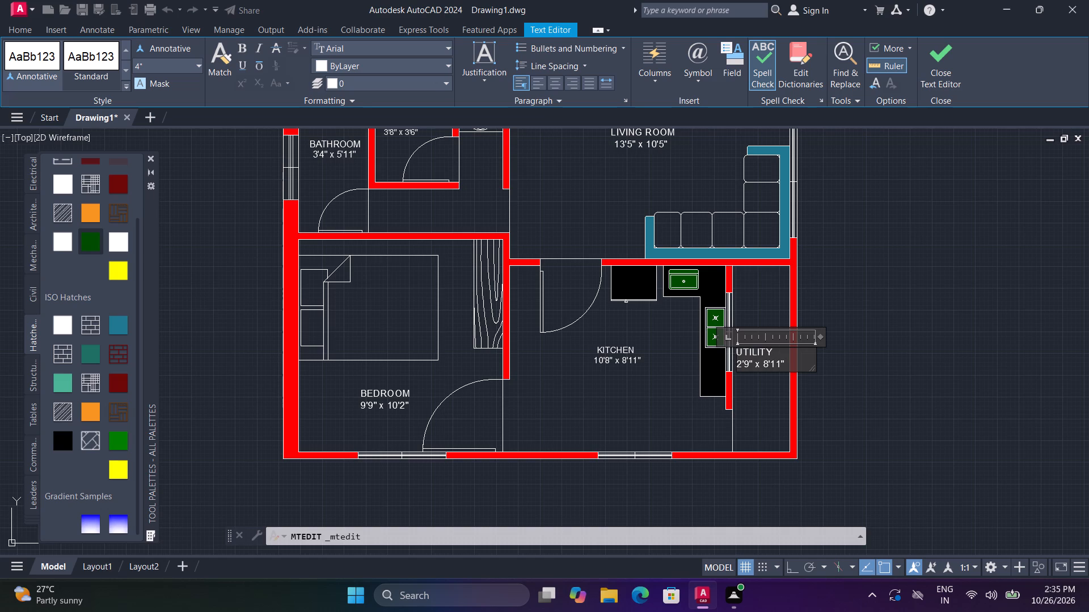
left_click(737, 350)
key("space")
left_click(749, 390)
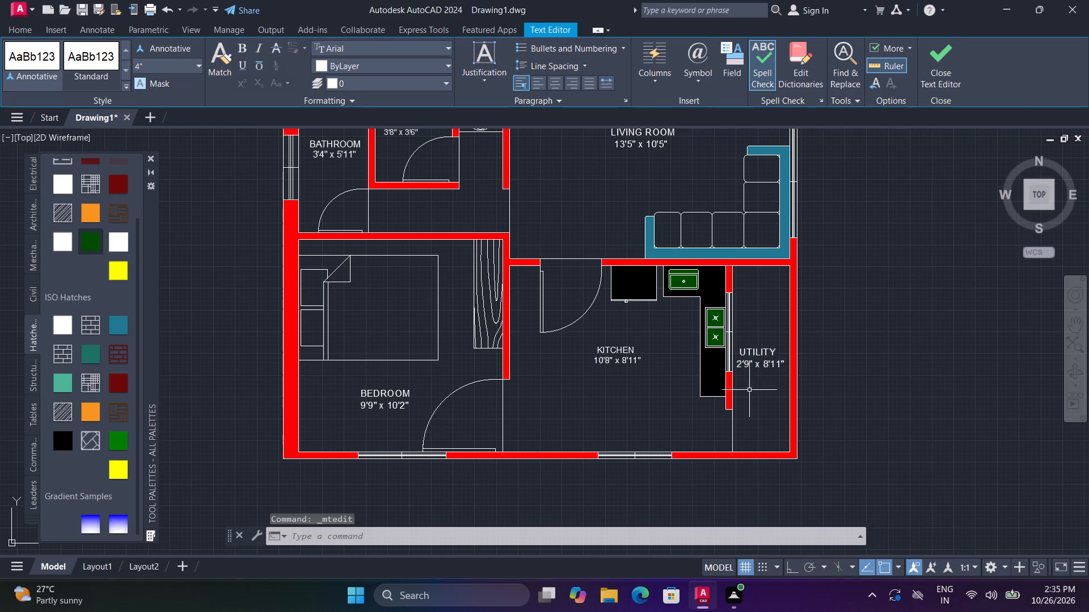
Scale the UTILITY label down about a point on the label so it fits within the narrow room.
left_click(766, 356)
type("SC")
key("space")
left_click(766, 356)
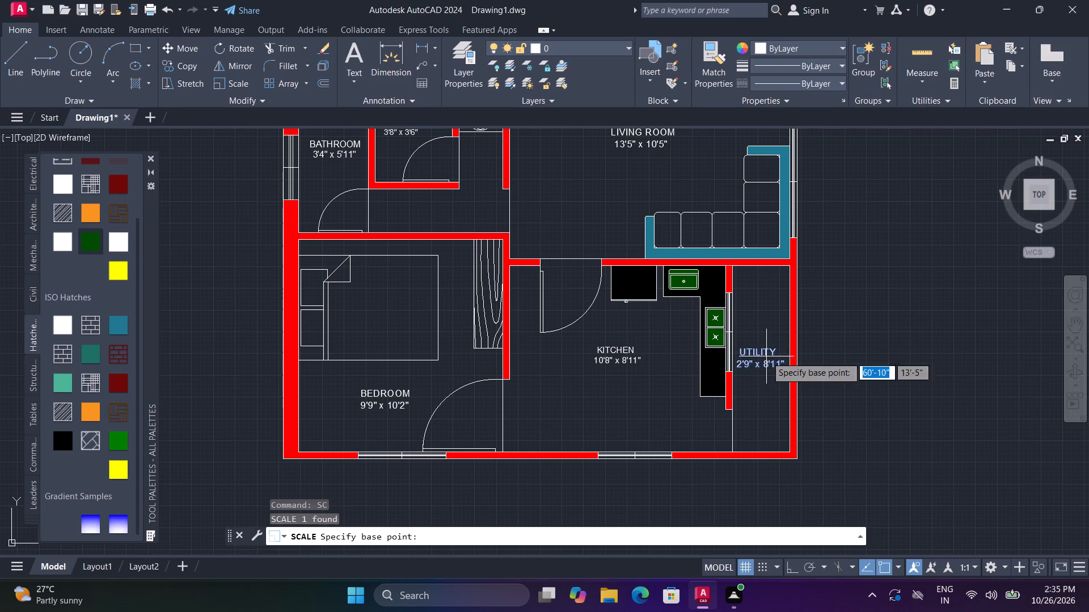
left_click(796, 364)
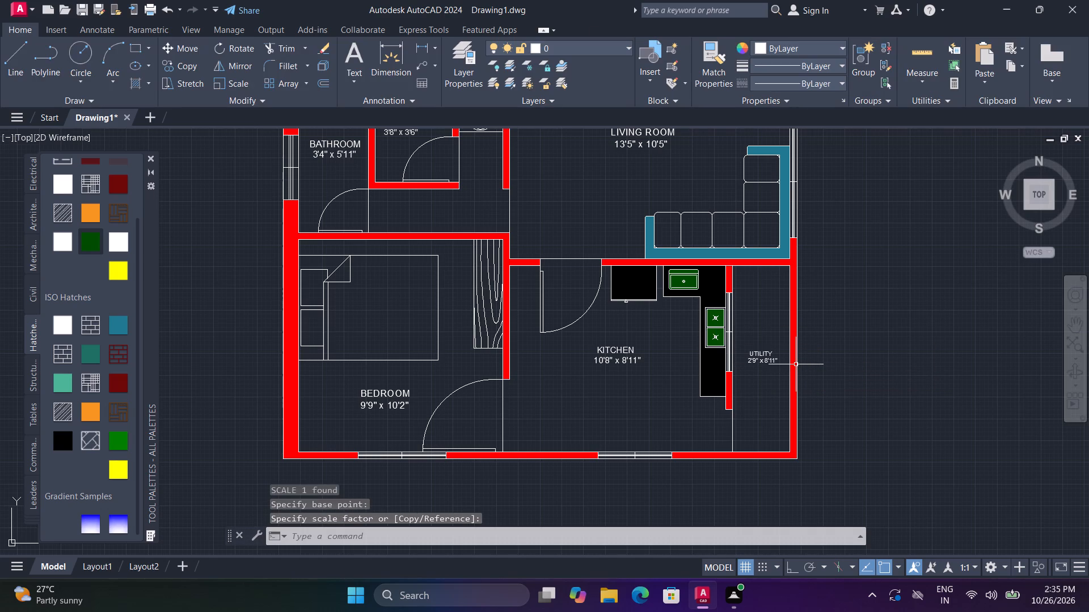
Move the UTILITY label slightly up within the utility room.
type("M")
key("space")
left_click(764, 352)
key("space")
left_click(764, 354)
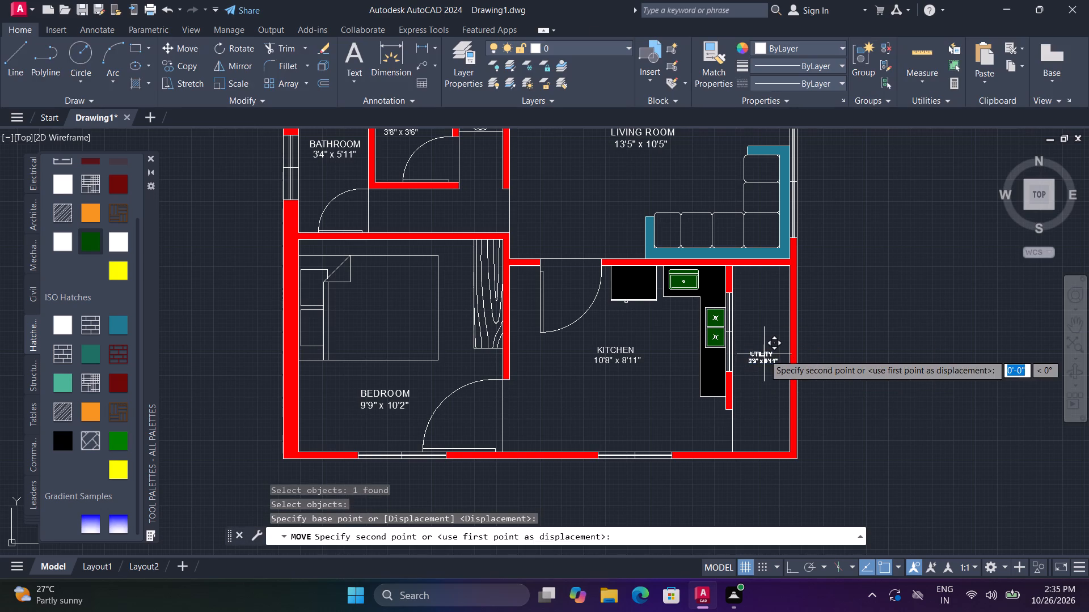
left_click(762, 325)
Examine the whole floor plan, including the room labels, furniture and coloured hatches.
scroll(664, 356, "down", 1)
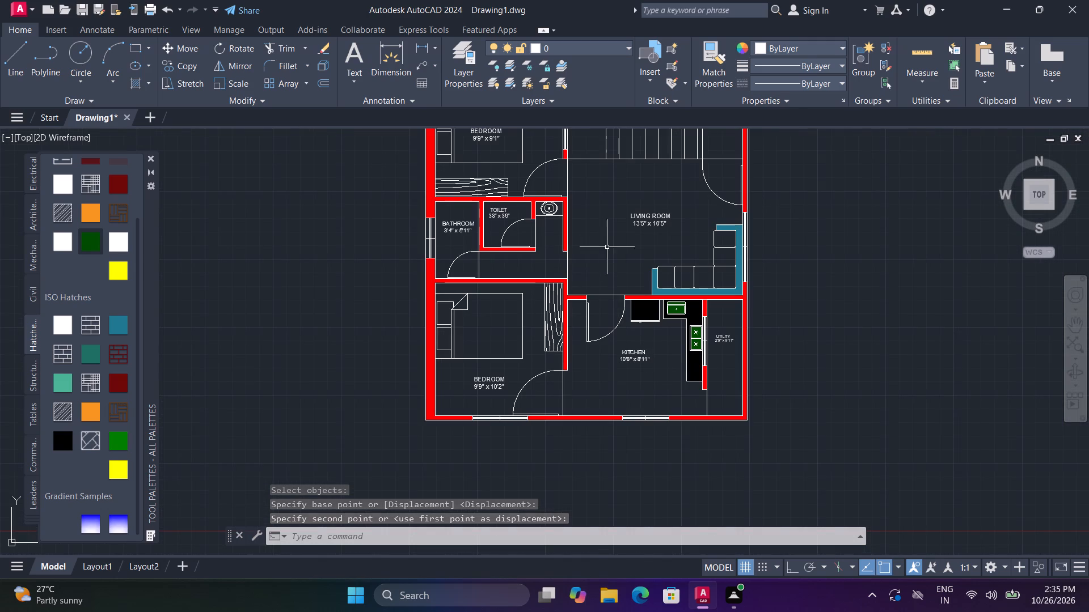
scroll(610, 283, "down", 1)
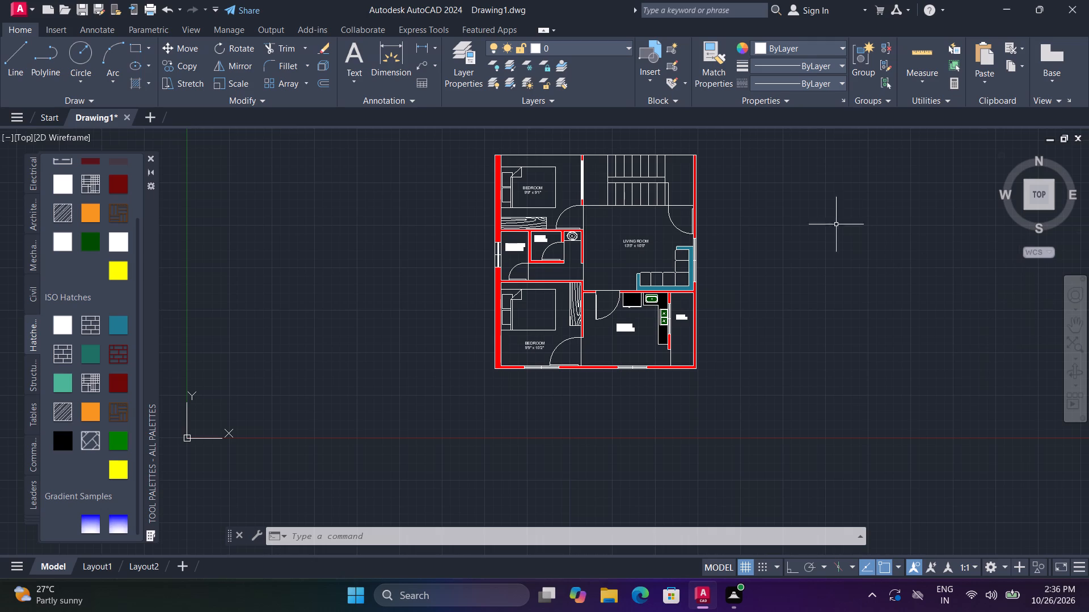
middle_click_drag(812, 220, 818, 389)
middle_click_drag(799, 374, 778, 296)
scroll(678, 309, "up", 1)
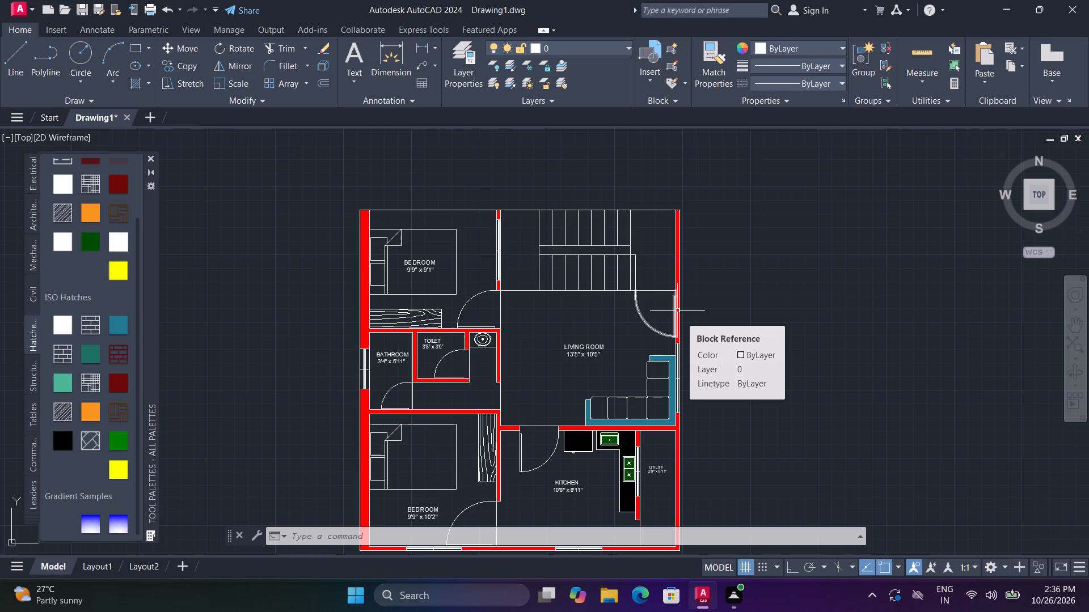
middle_click_drag(690, 245, 674, 156)
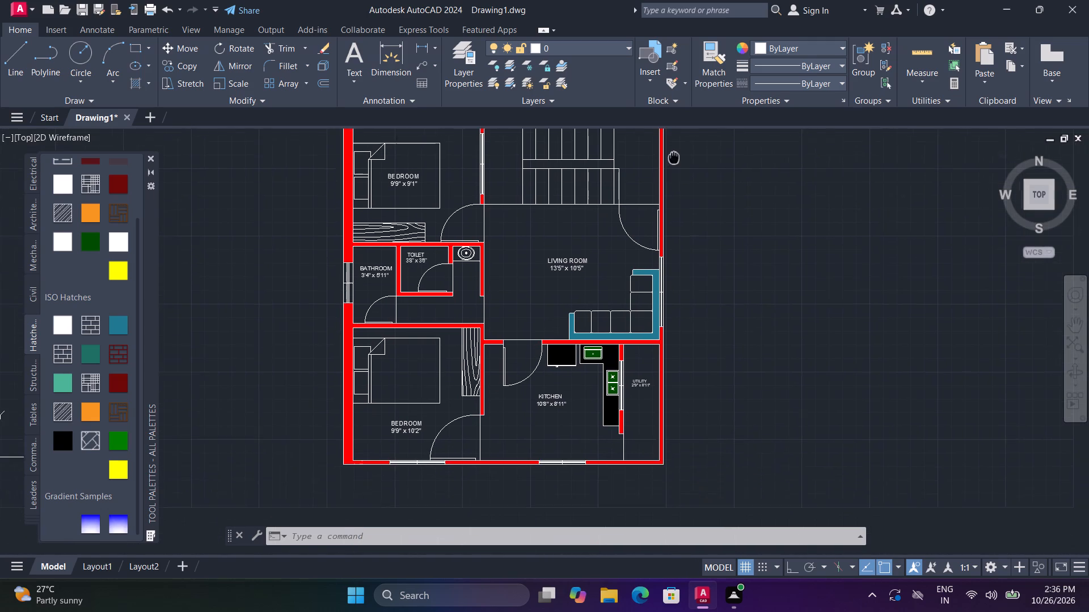
middle_click_drag(674, 156, 678, 182)
scroll(678, 182, "up", 1)
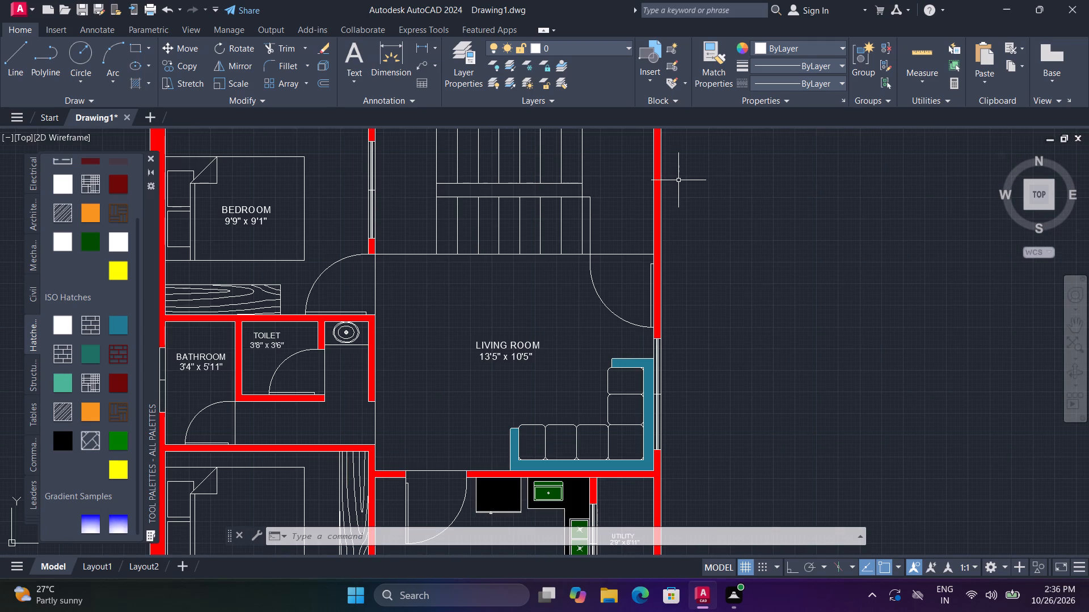
scroll(720, 218, "down", 1)
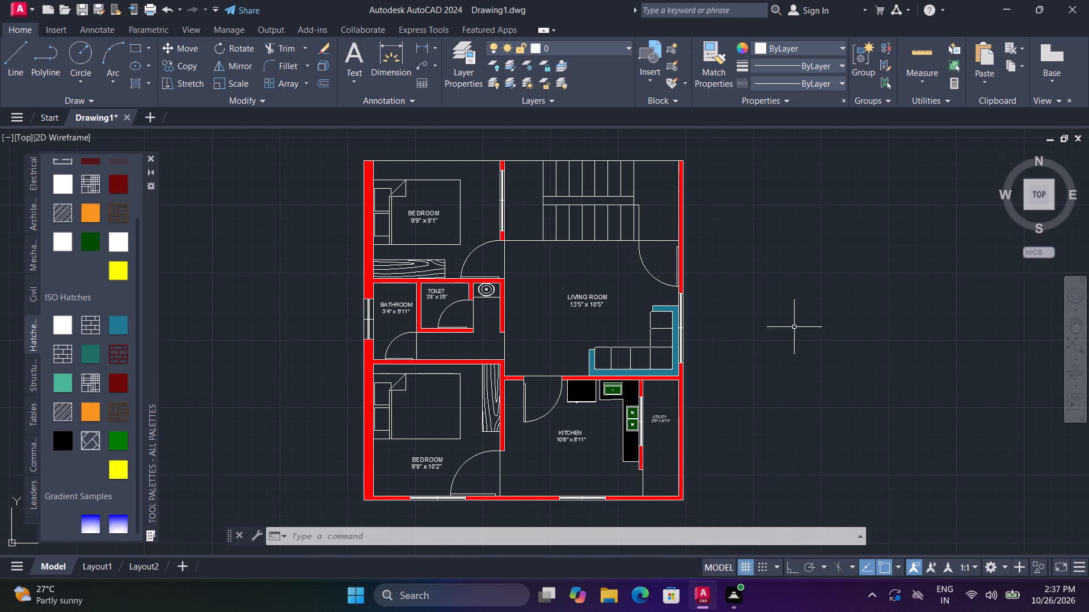
middle_click_drag(752, 295, 819, 296)
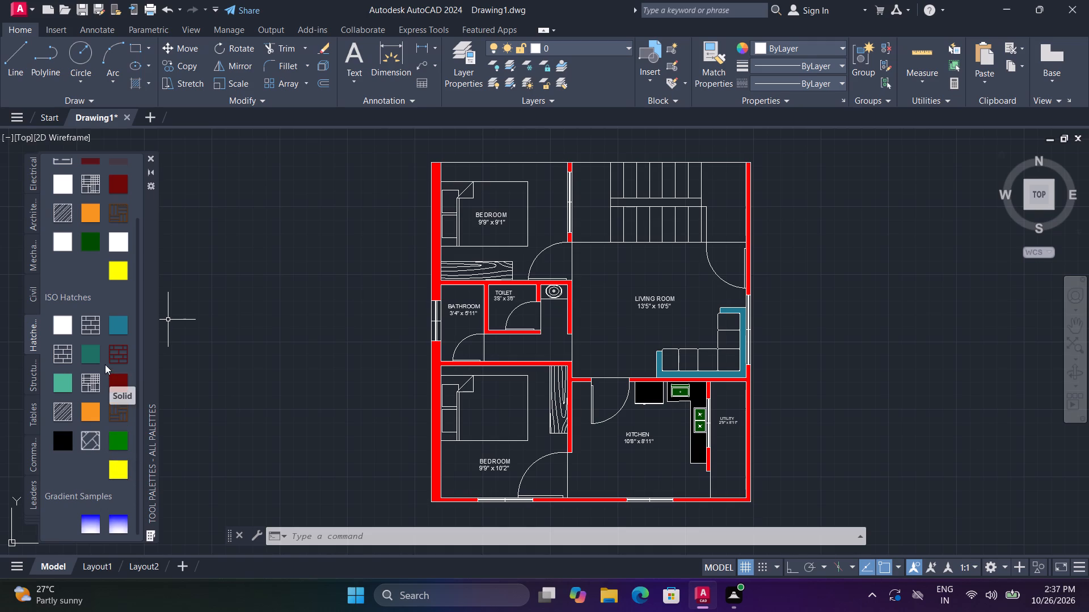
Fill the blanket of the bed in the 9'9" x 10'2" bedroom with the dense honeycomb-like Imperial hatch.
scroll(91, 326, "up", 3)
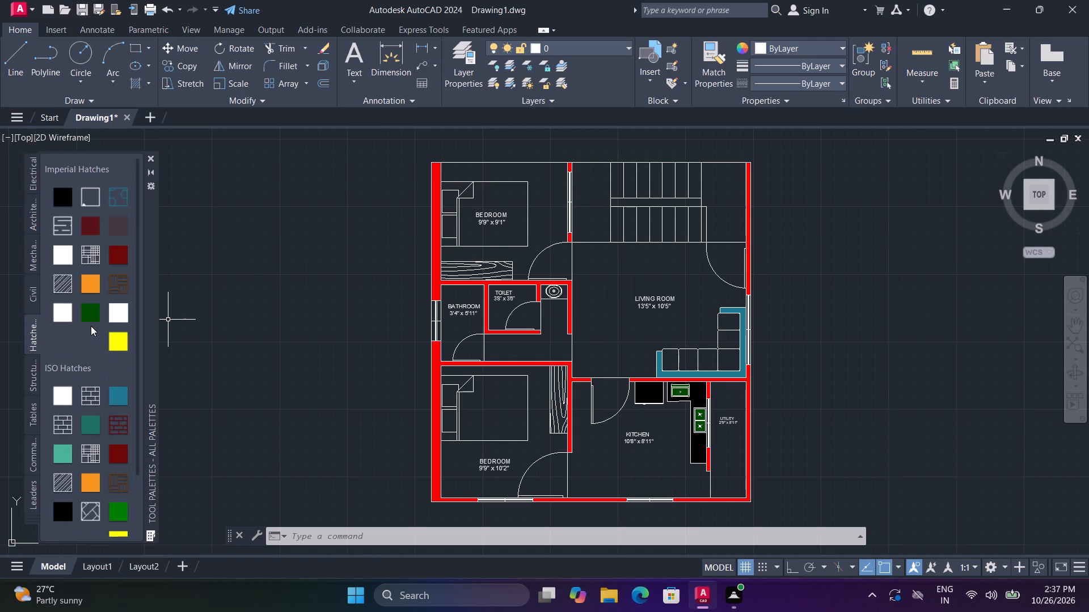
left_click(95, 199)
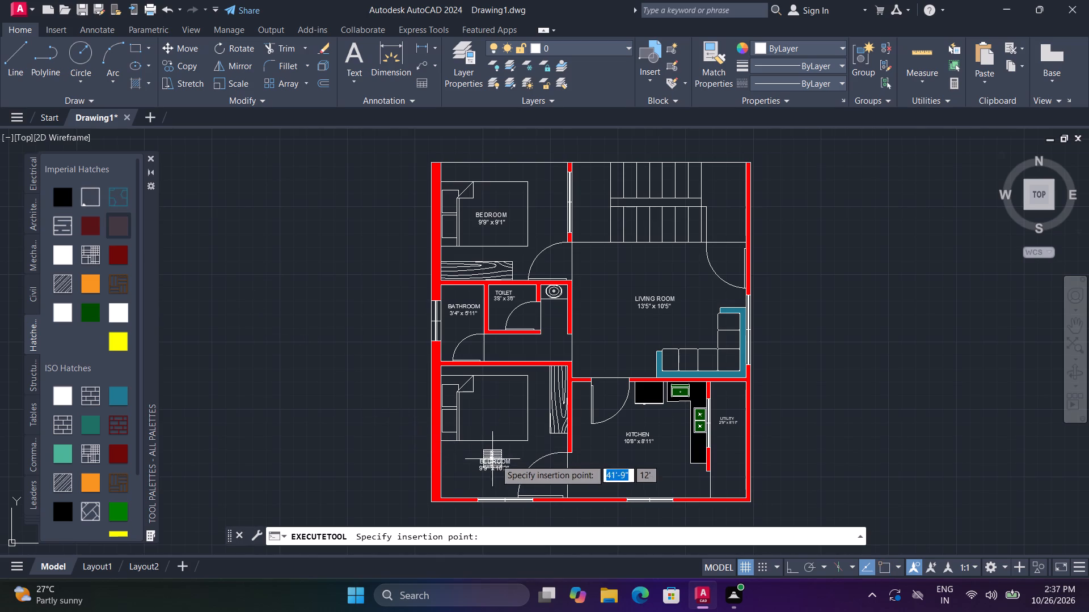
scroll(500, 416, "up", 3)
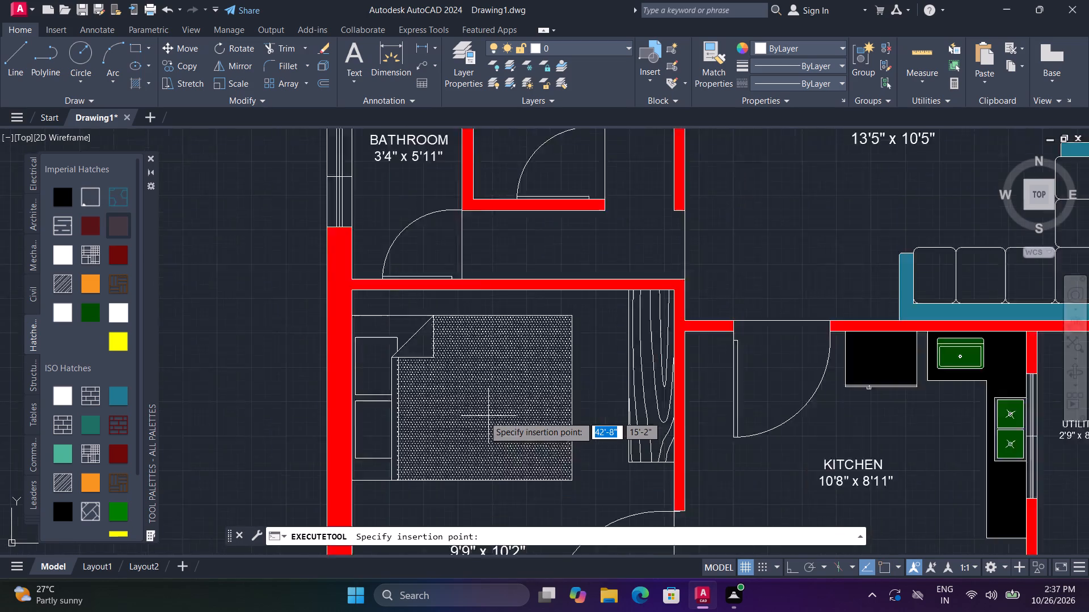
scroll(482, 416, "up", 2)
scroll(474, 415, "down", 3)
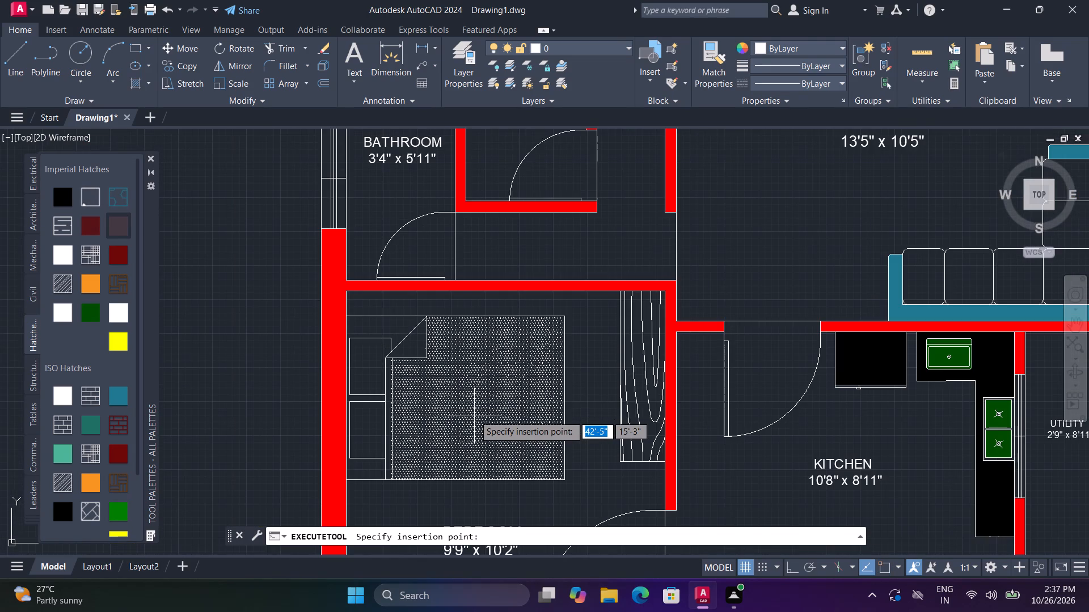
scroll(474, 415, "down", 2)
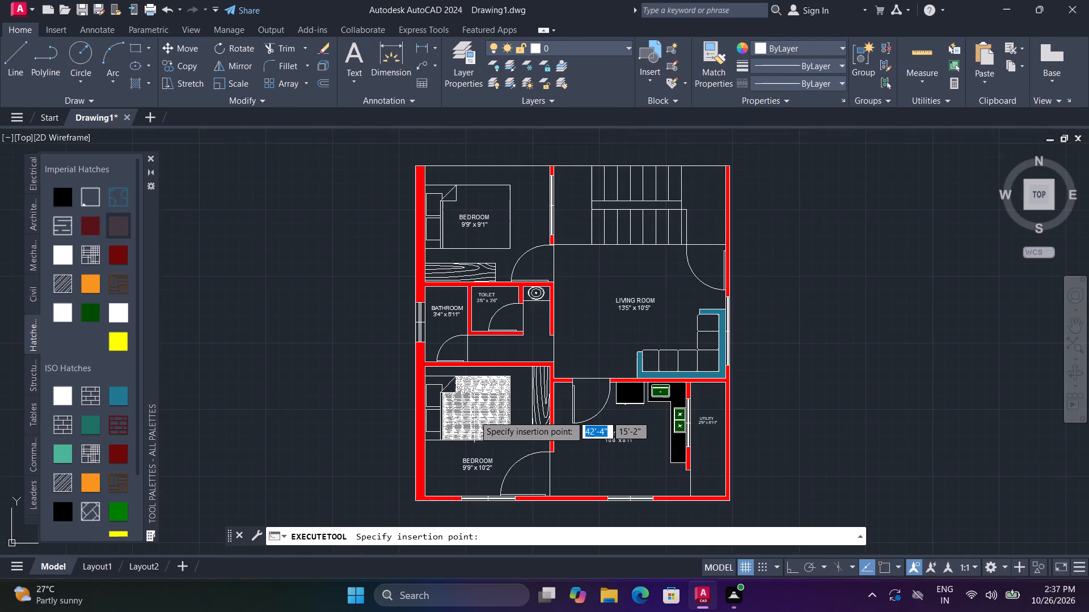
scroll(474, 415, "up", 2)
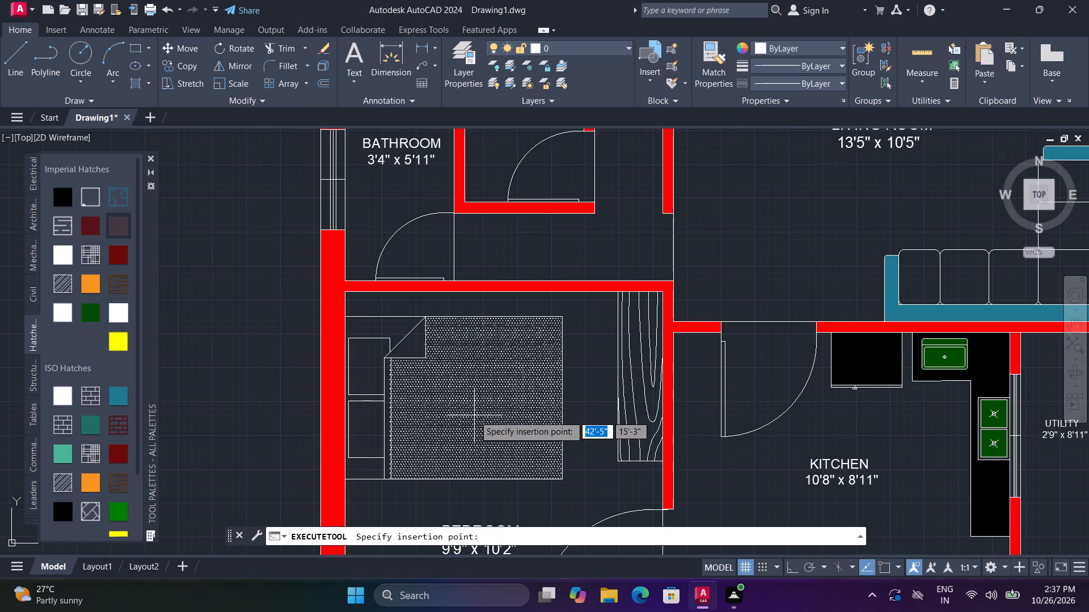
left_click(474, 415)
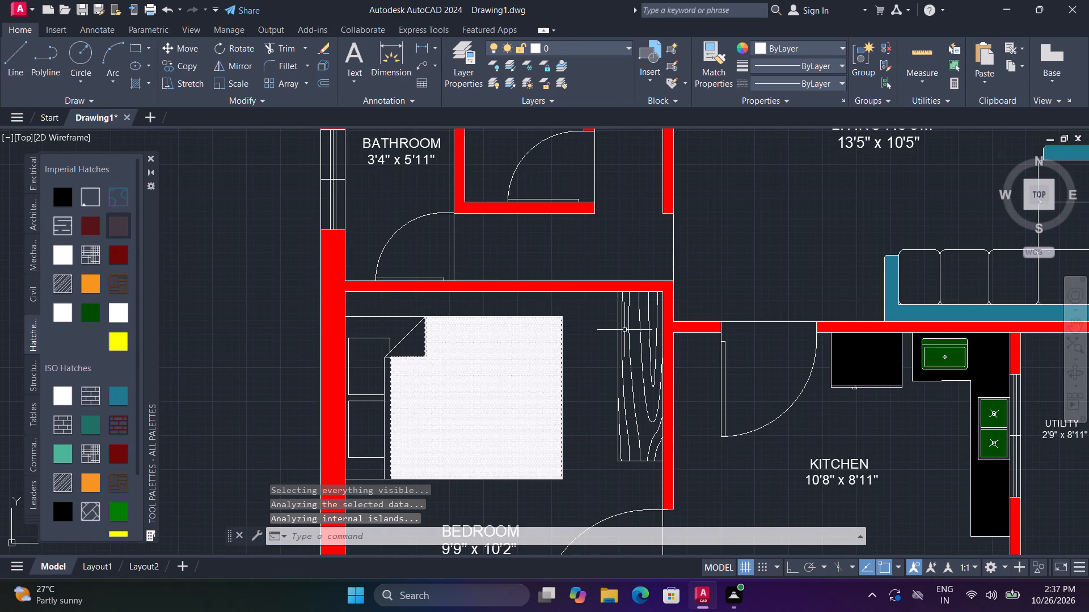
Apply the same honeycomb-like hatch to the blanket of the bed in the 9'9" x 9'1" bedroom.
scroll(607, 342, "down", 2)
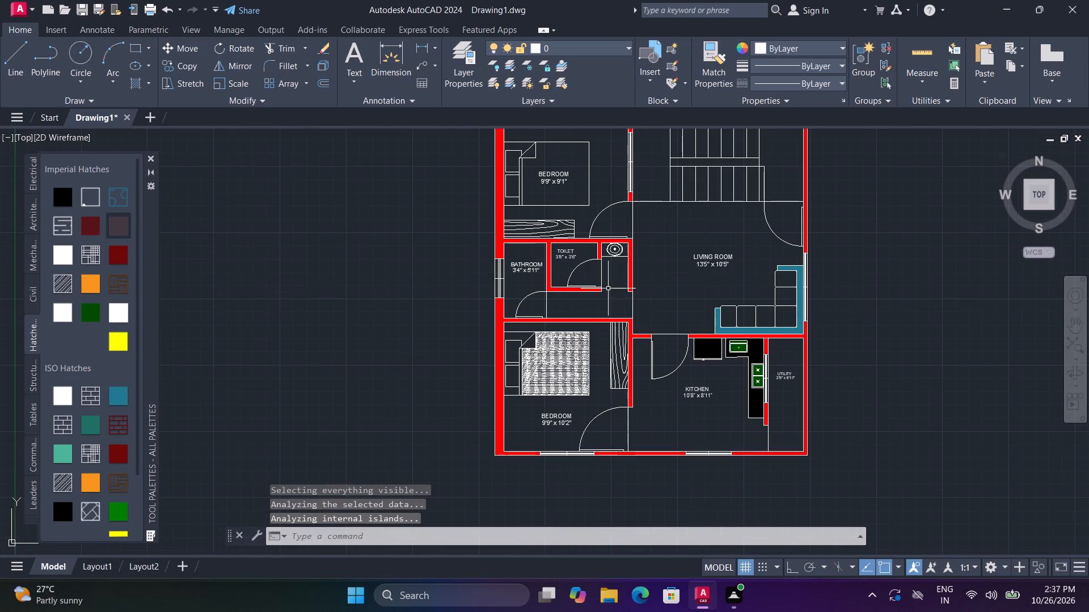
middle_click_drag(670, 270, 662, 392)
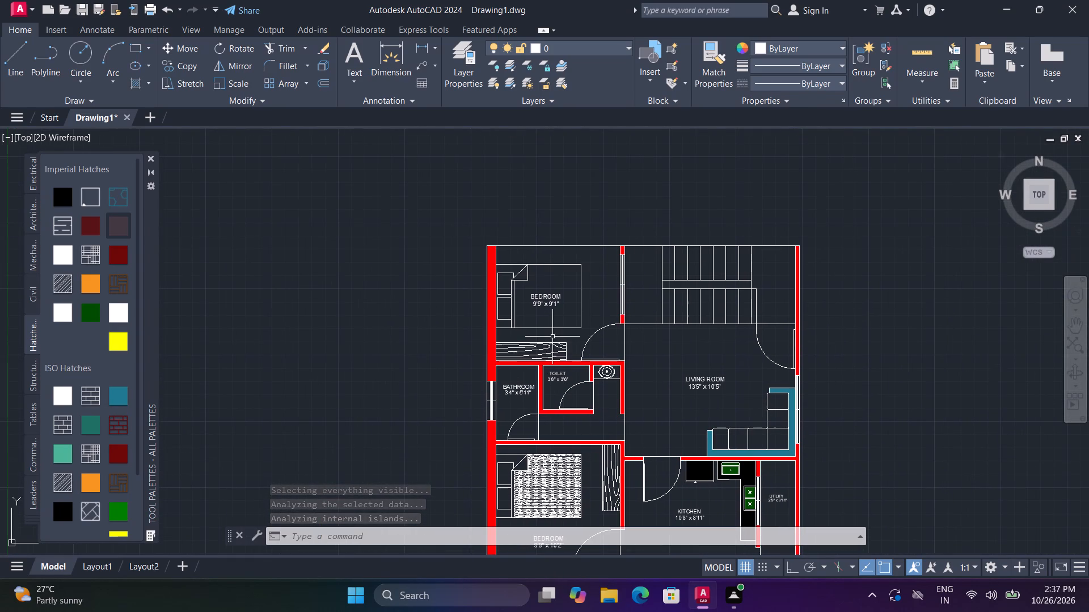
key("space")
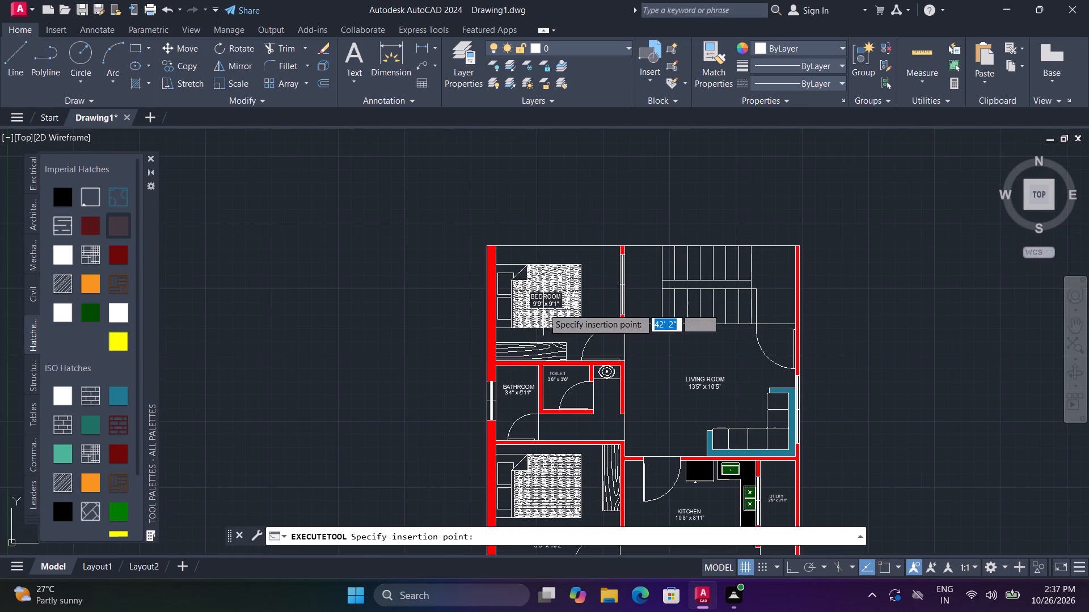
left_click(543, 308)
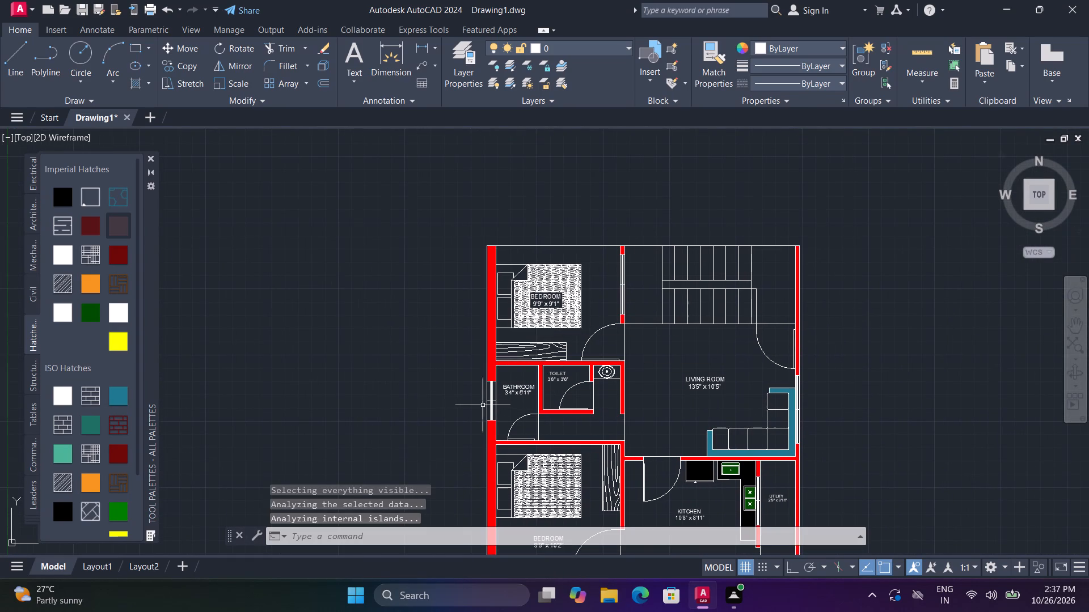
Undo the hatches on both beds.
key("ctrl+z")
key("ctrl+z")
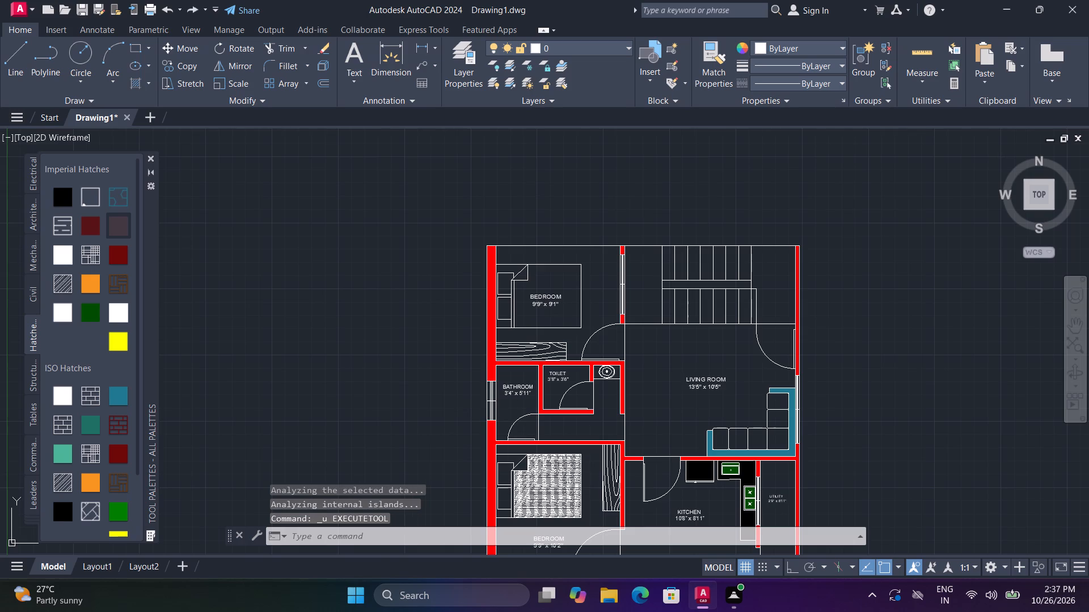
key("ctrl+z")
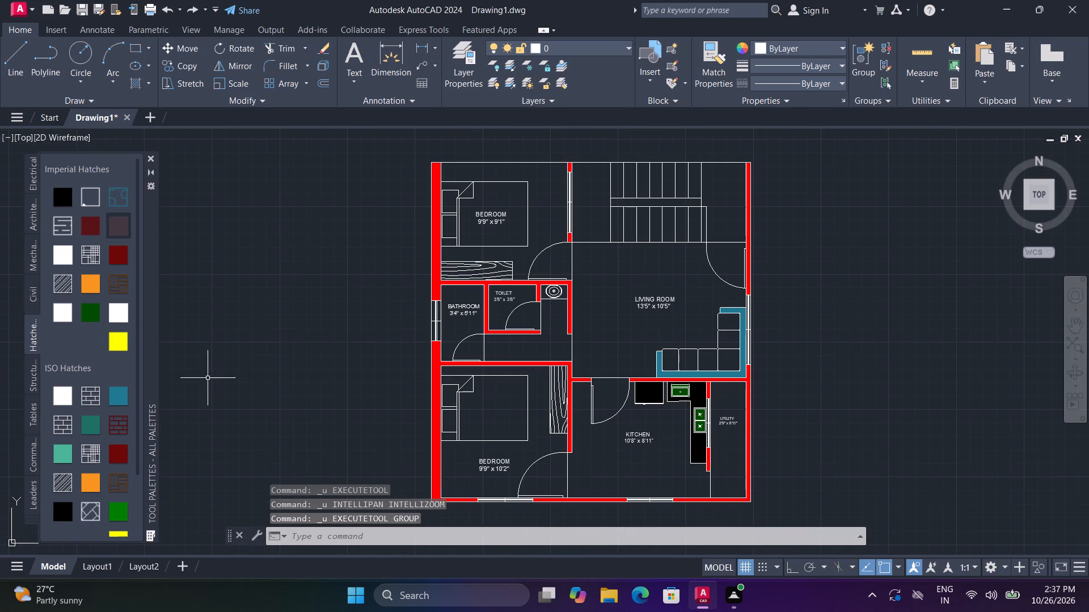
Fill the floor of the 9'9" x 10'2" bedroom around the bed and wardrobe with a fine, dense Imperial hatch.
left_click(61, 313)
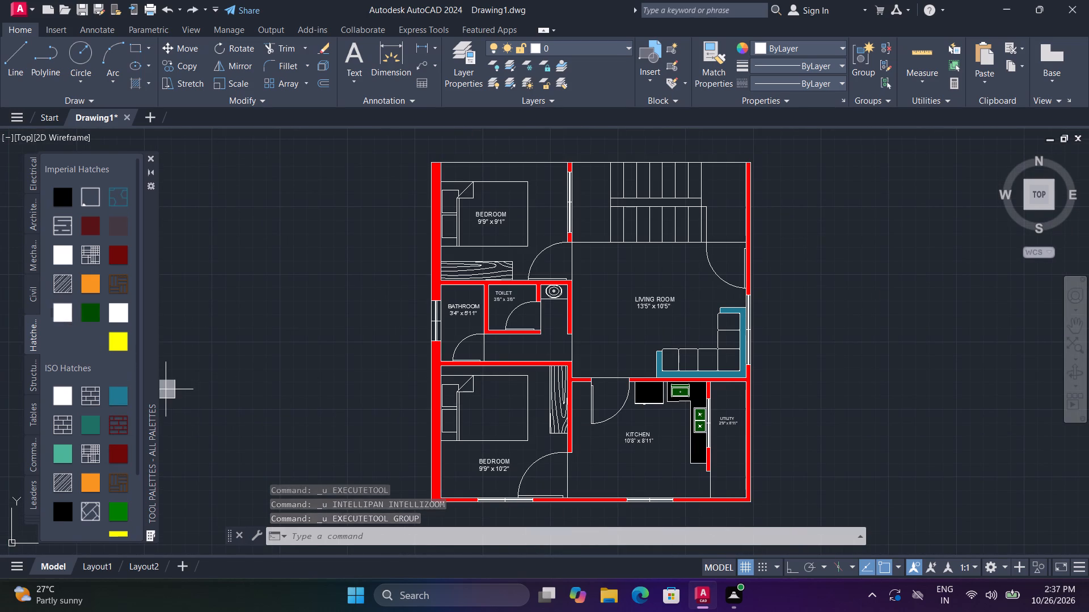
left_click(471, 484)
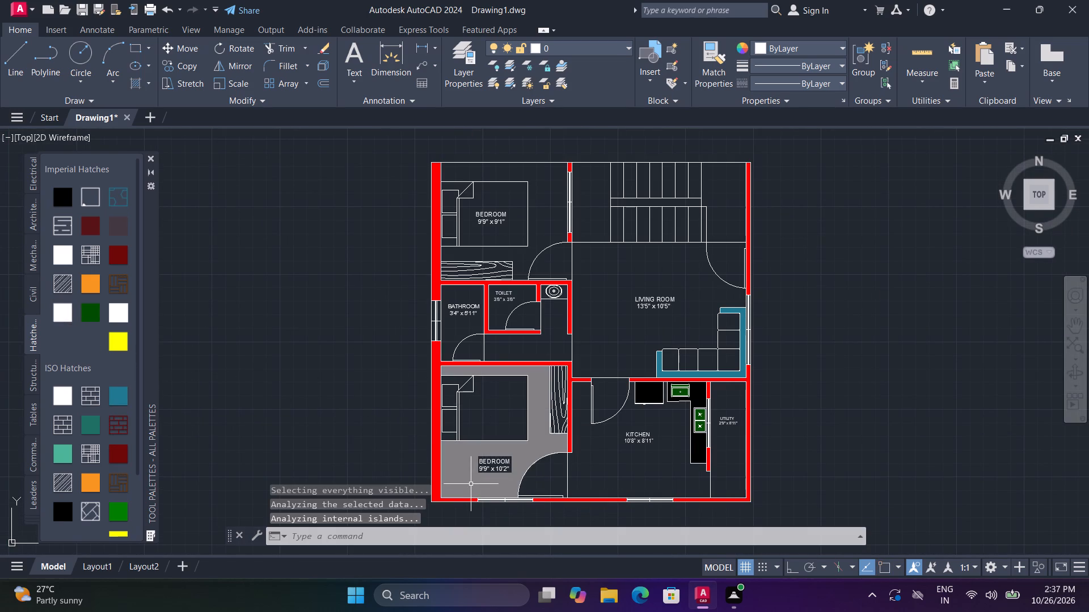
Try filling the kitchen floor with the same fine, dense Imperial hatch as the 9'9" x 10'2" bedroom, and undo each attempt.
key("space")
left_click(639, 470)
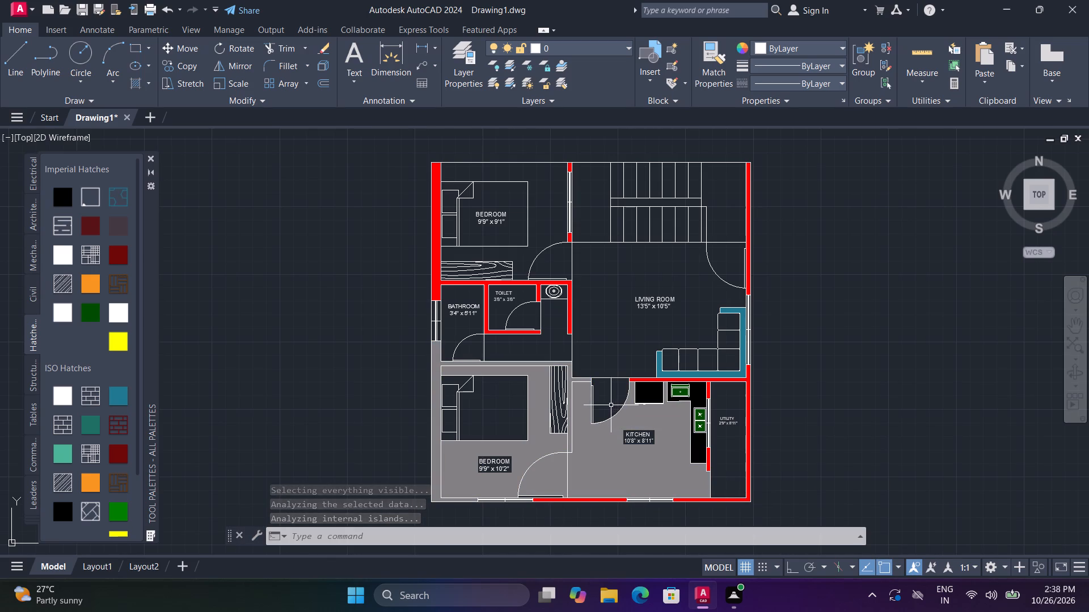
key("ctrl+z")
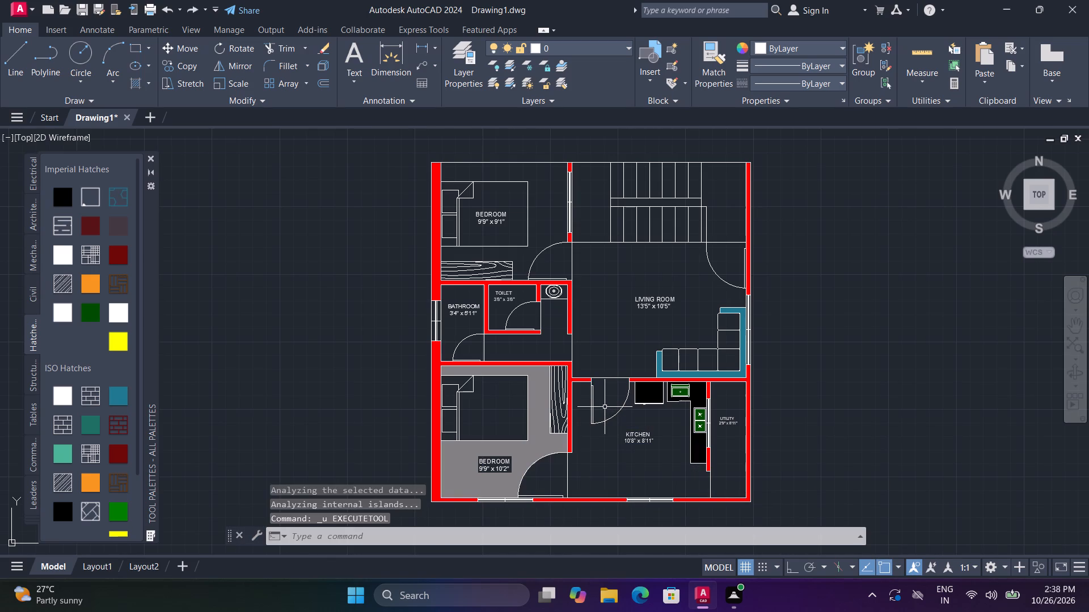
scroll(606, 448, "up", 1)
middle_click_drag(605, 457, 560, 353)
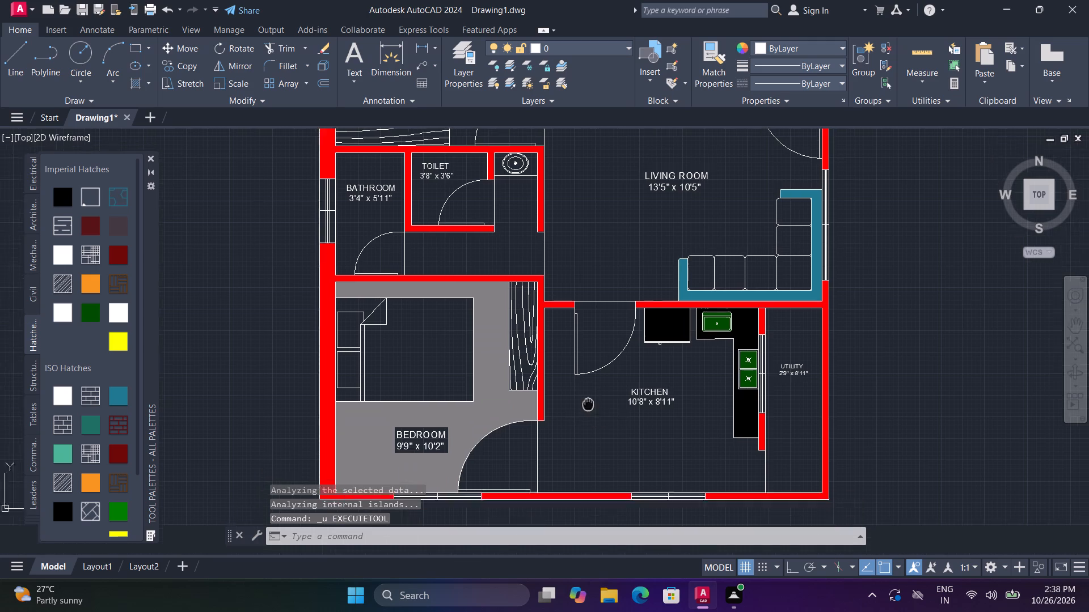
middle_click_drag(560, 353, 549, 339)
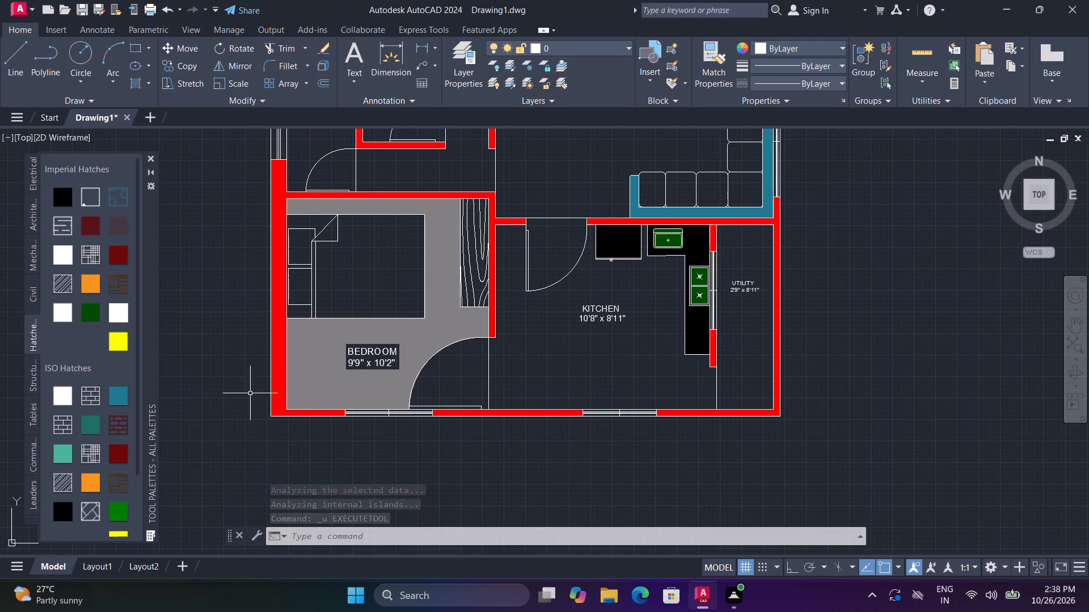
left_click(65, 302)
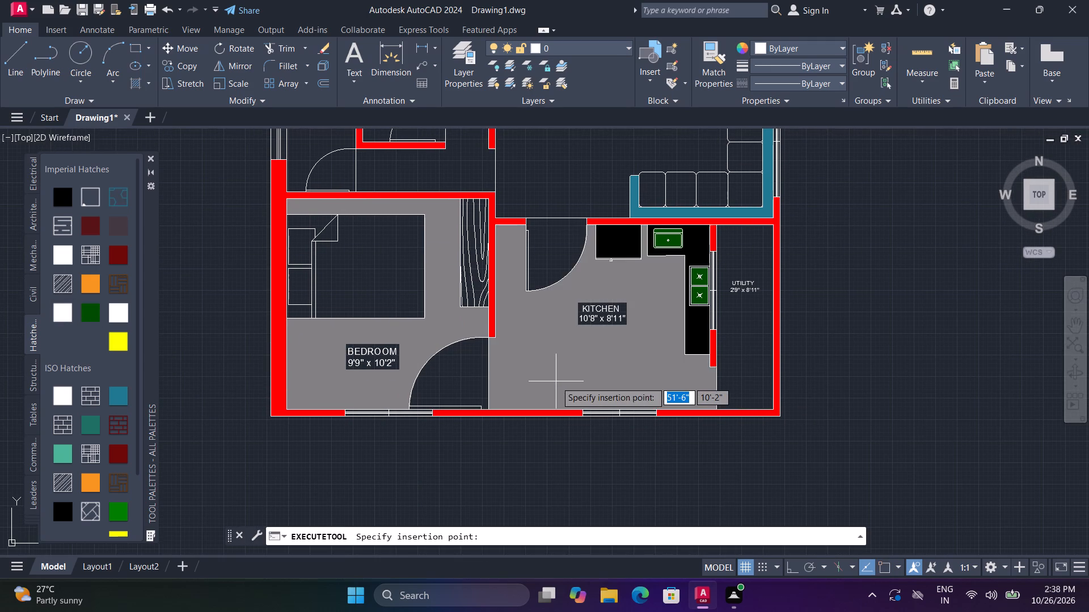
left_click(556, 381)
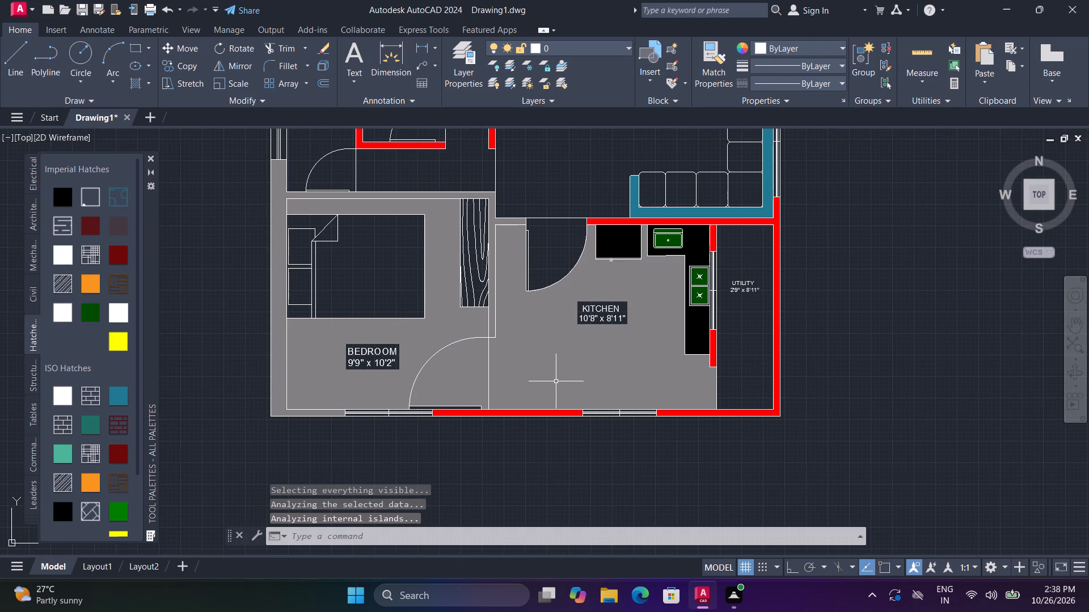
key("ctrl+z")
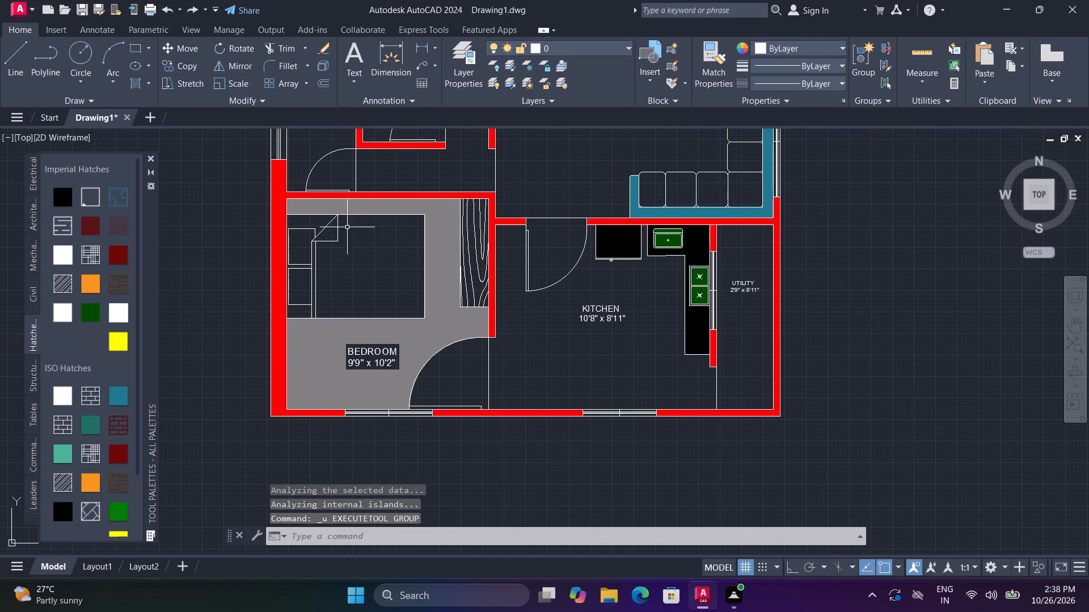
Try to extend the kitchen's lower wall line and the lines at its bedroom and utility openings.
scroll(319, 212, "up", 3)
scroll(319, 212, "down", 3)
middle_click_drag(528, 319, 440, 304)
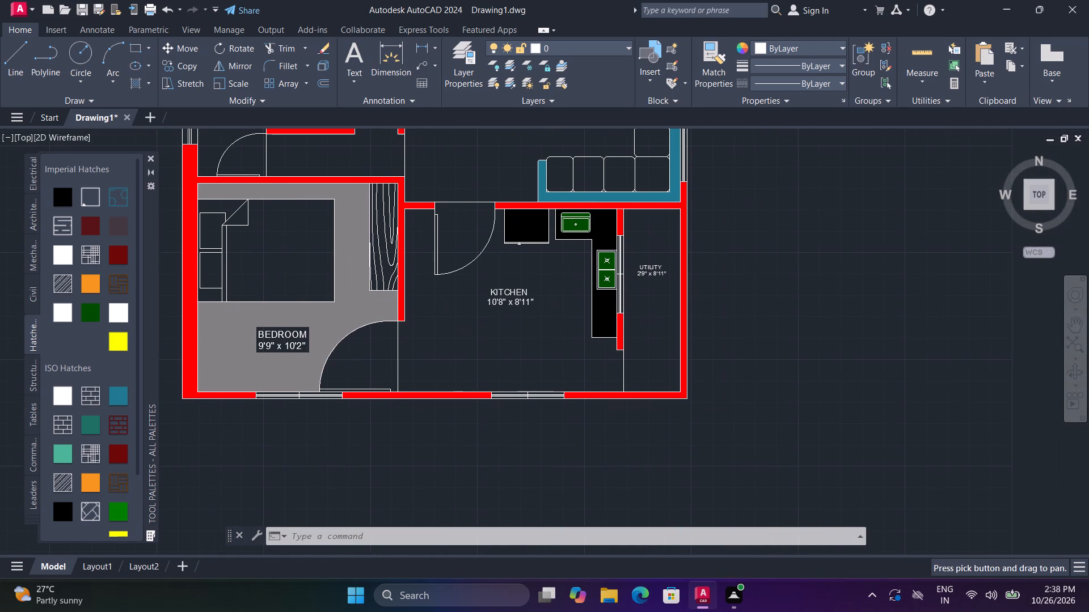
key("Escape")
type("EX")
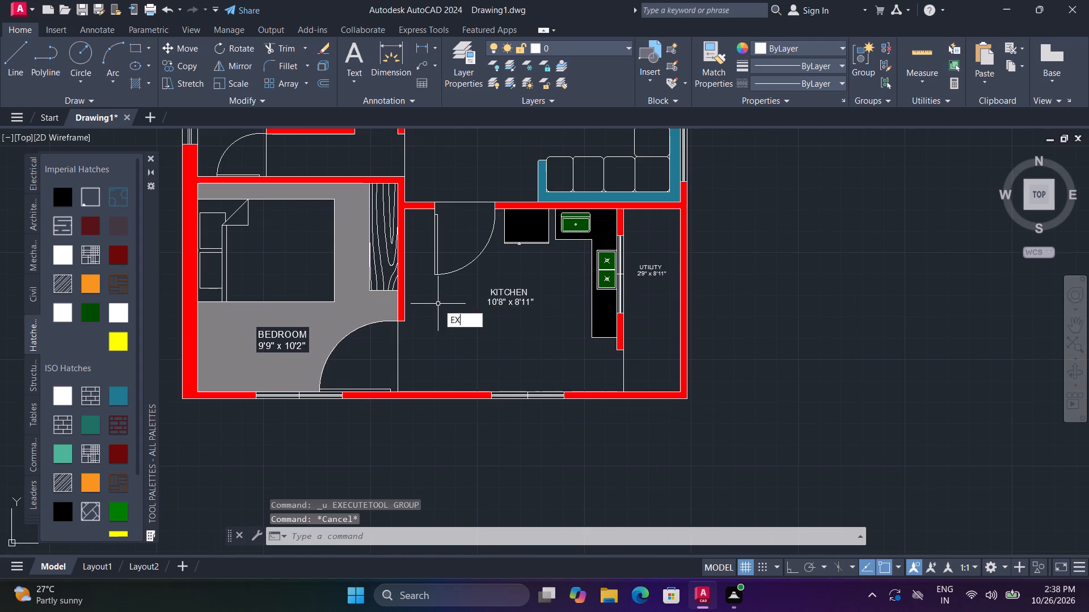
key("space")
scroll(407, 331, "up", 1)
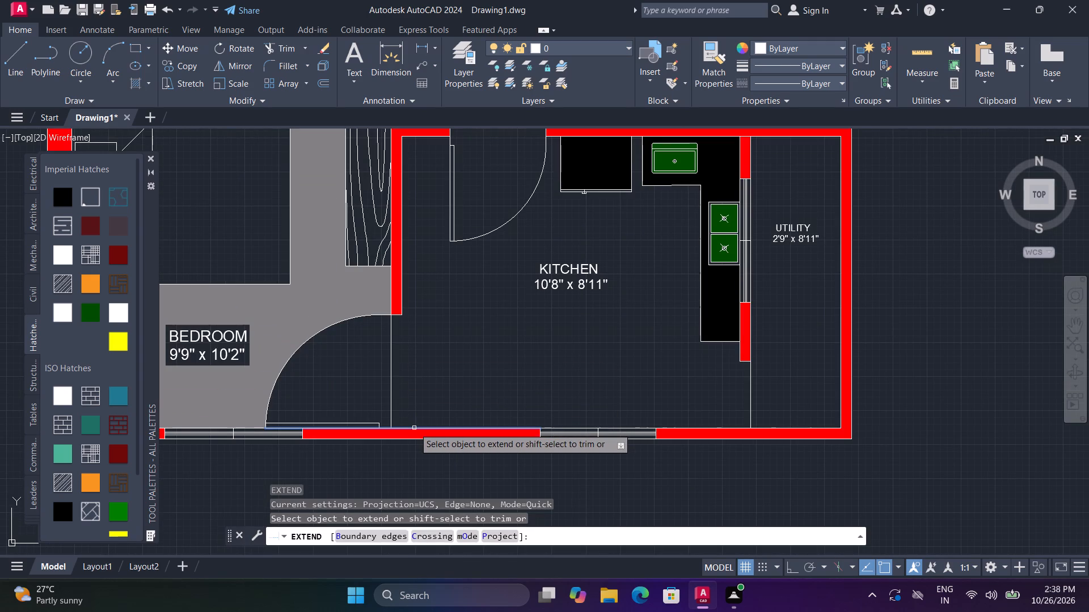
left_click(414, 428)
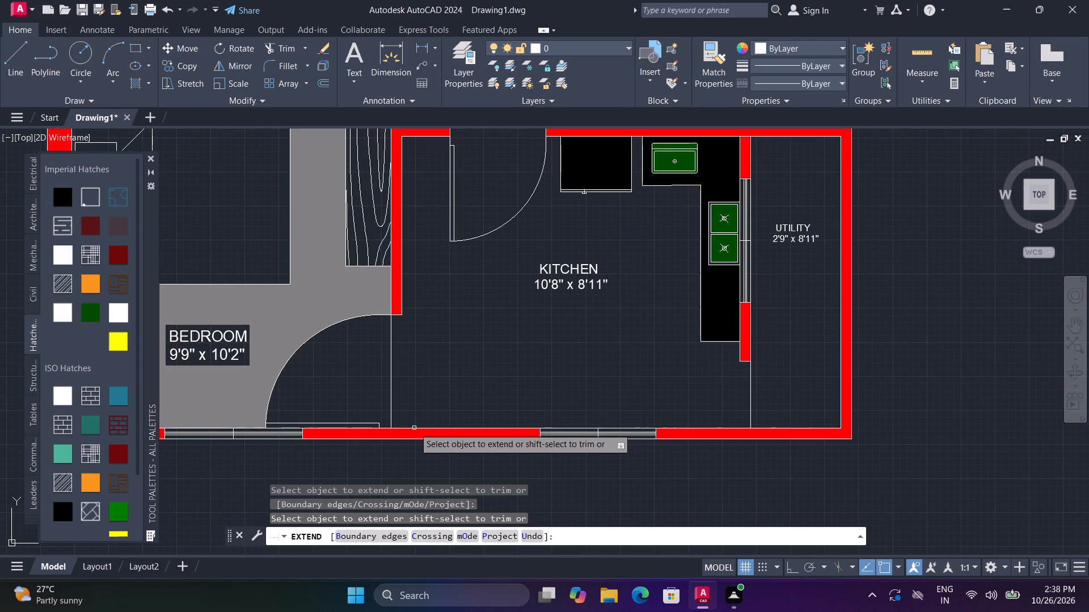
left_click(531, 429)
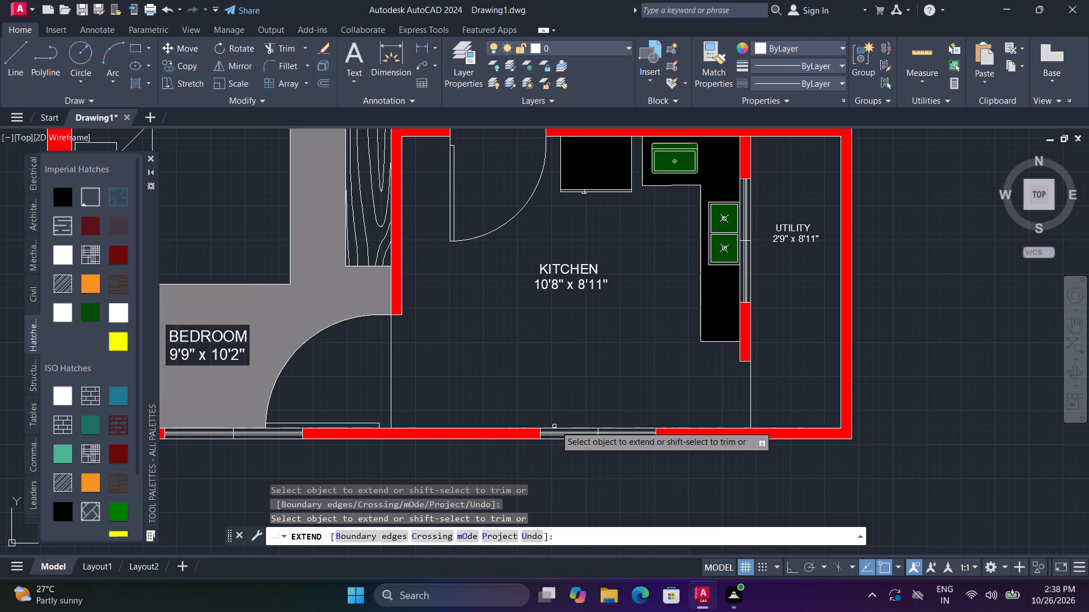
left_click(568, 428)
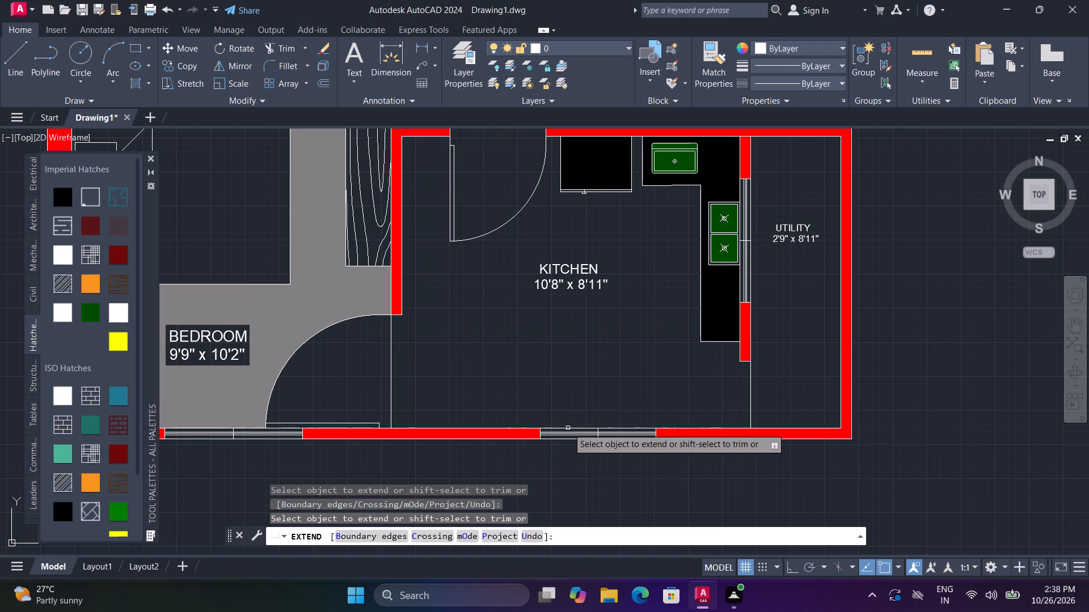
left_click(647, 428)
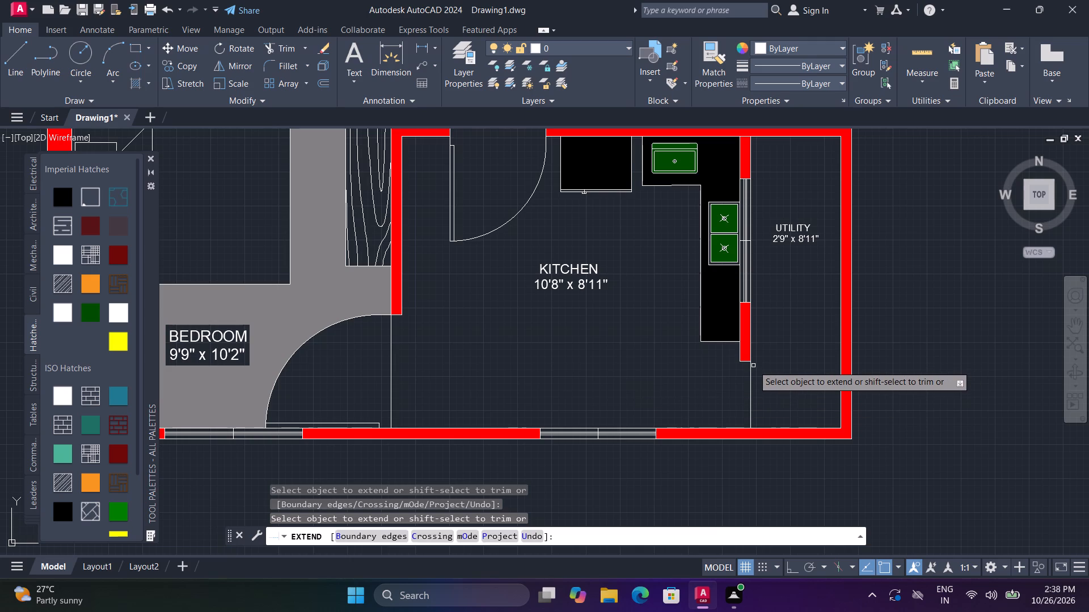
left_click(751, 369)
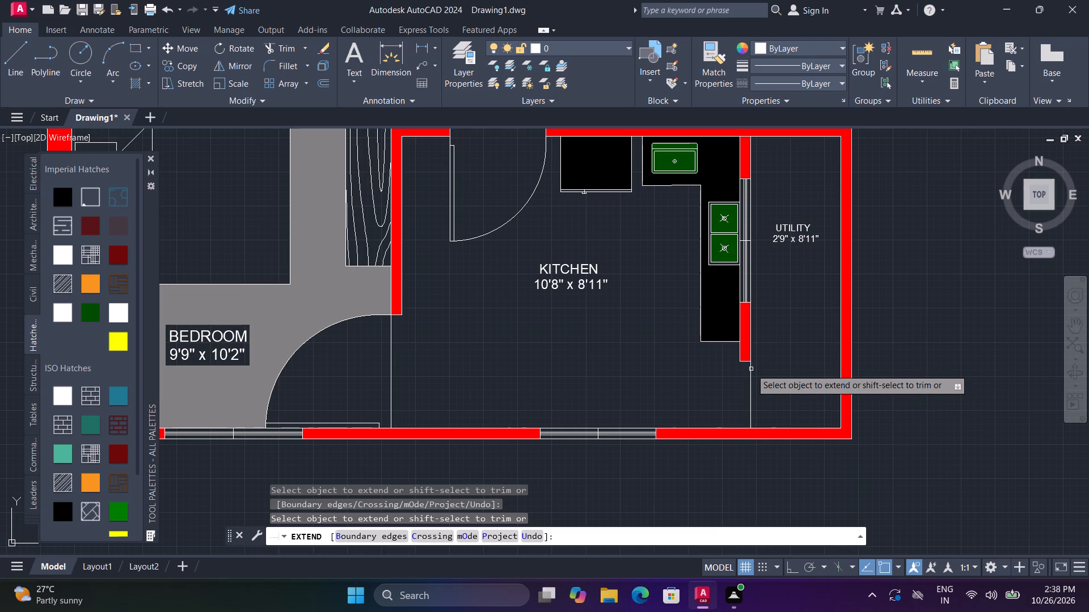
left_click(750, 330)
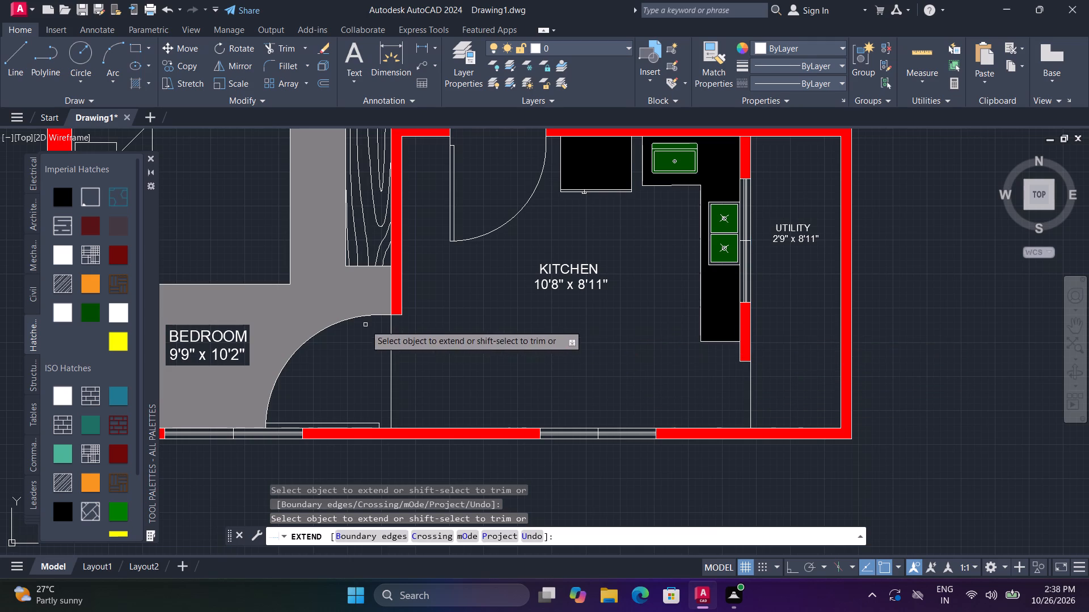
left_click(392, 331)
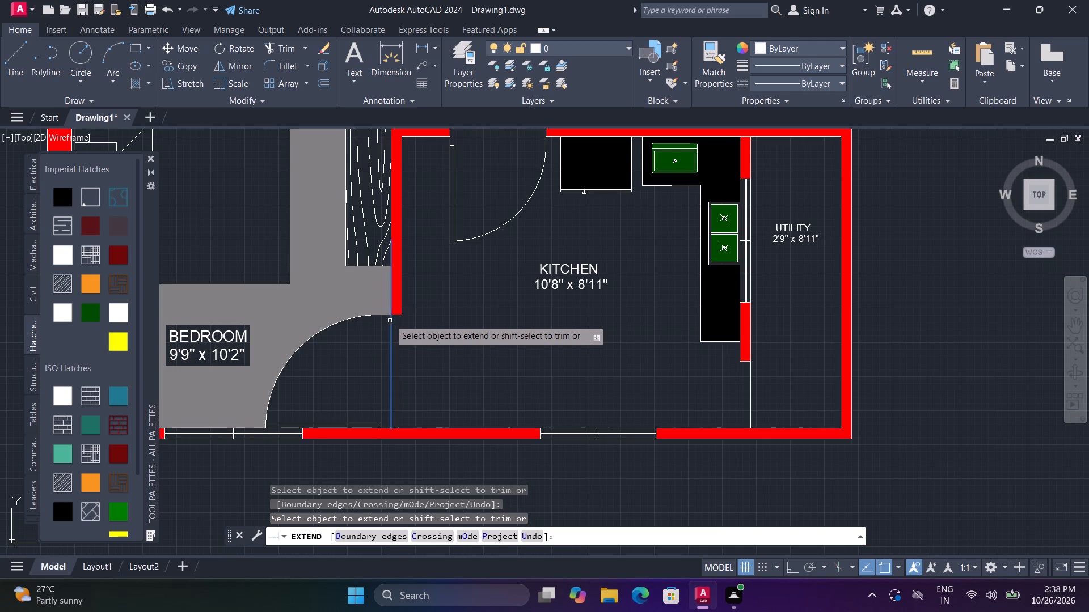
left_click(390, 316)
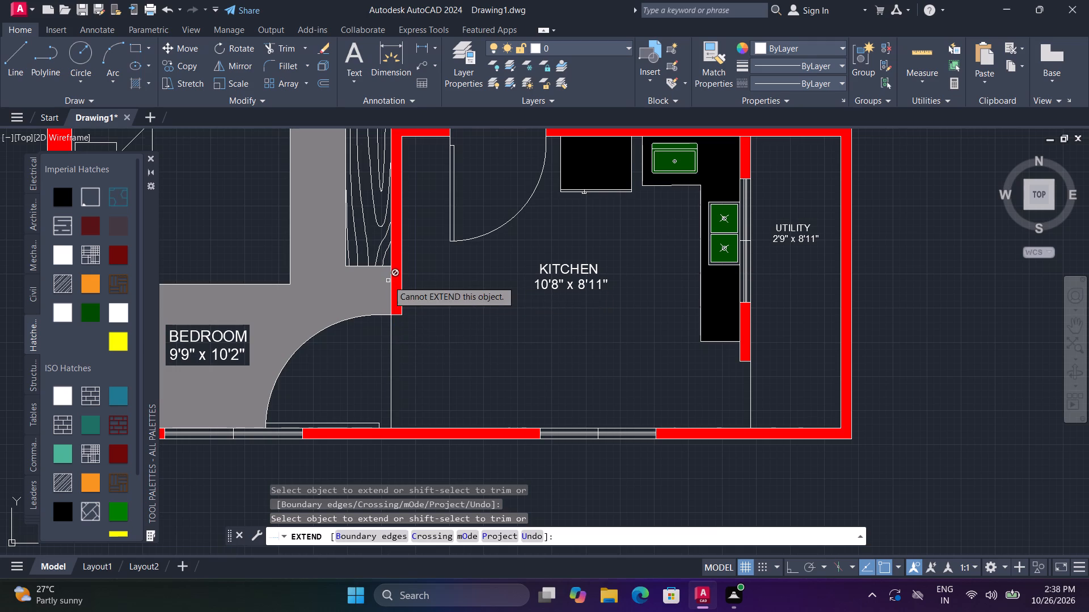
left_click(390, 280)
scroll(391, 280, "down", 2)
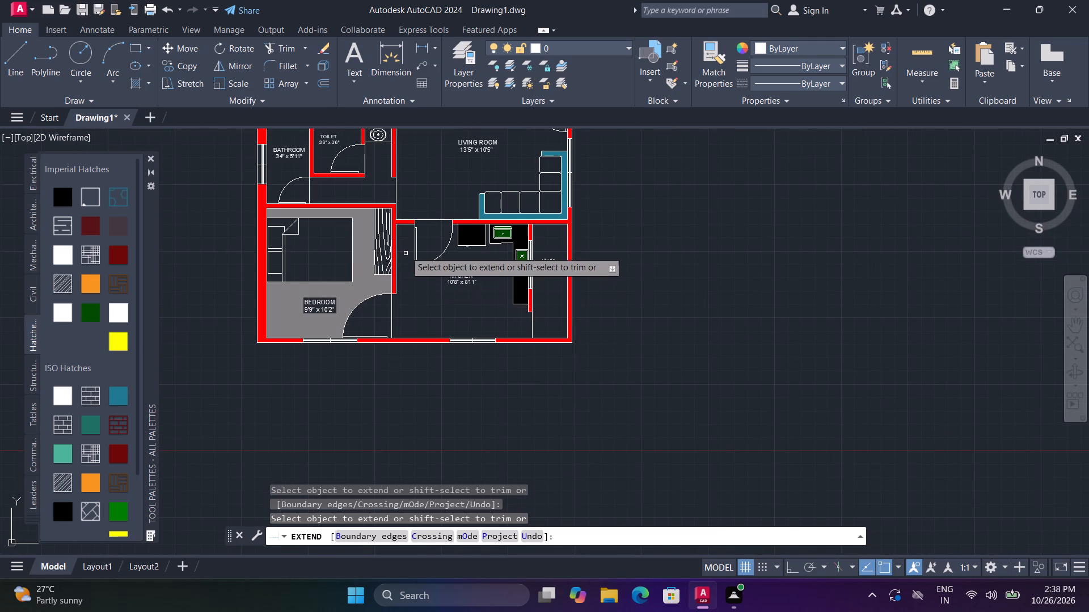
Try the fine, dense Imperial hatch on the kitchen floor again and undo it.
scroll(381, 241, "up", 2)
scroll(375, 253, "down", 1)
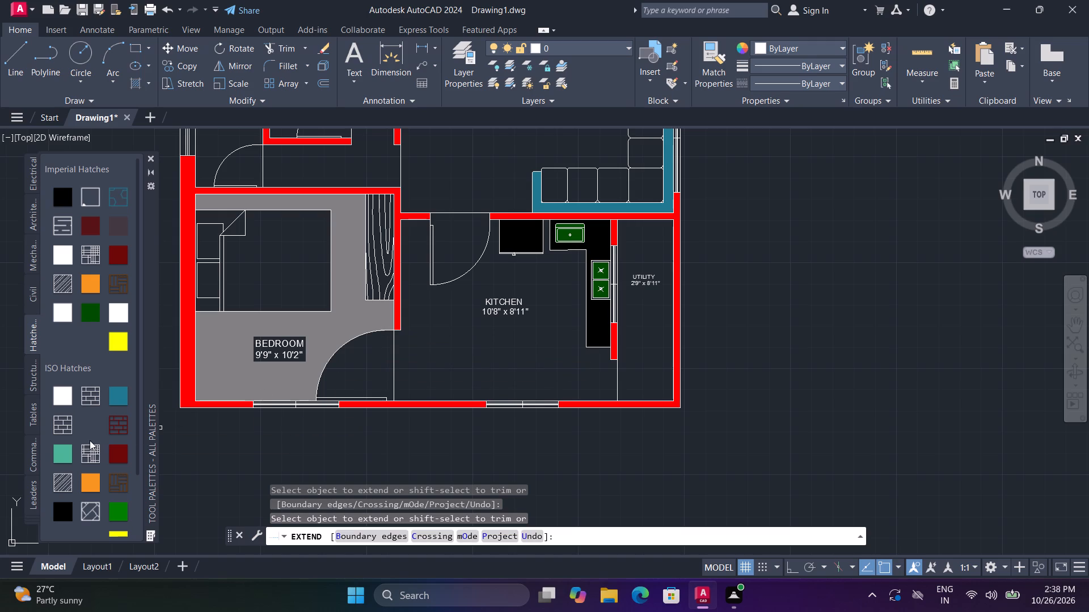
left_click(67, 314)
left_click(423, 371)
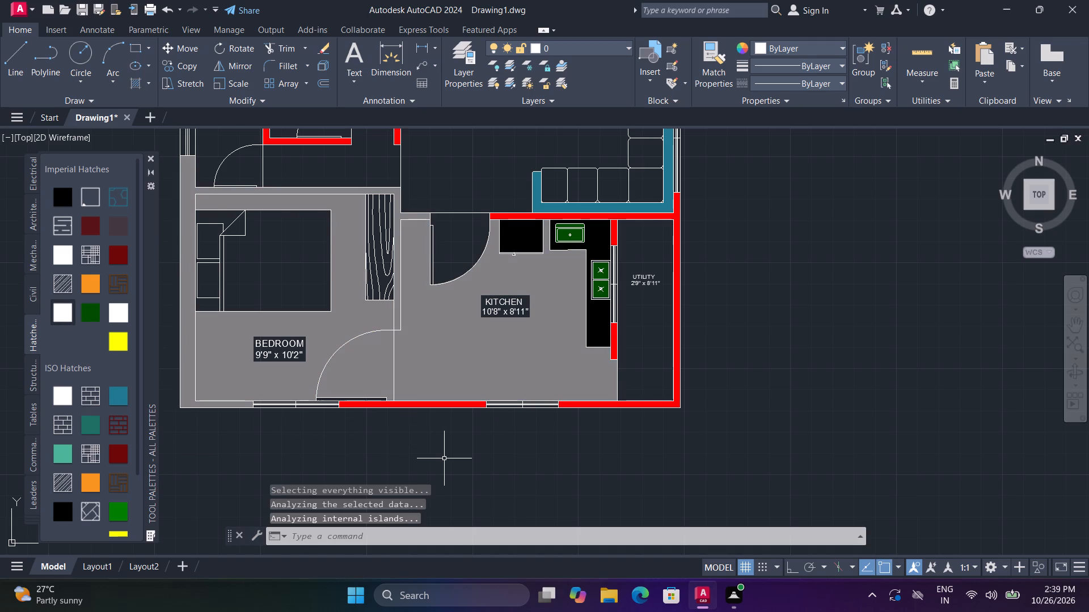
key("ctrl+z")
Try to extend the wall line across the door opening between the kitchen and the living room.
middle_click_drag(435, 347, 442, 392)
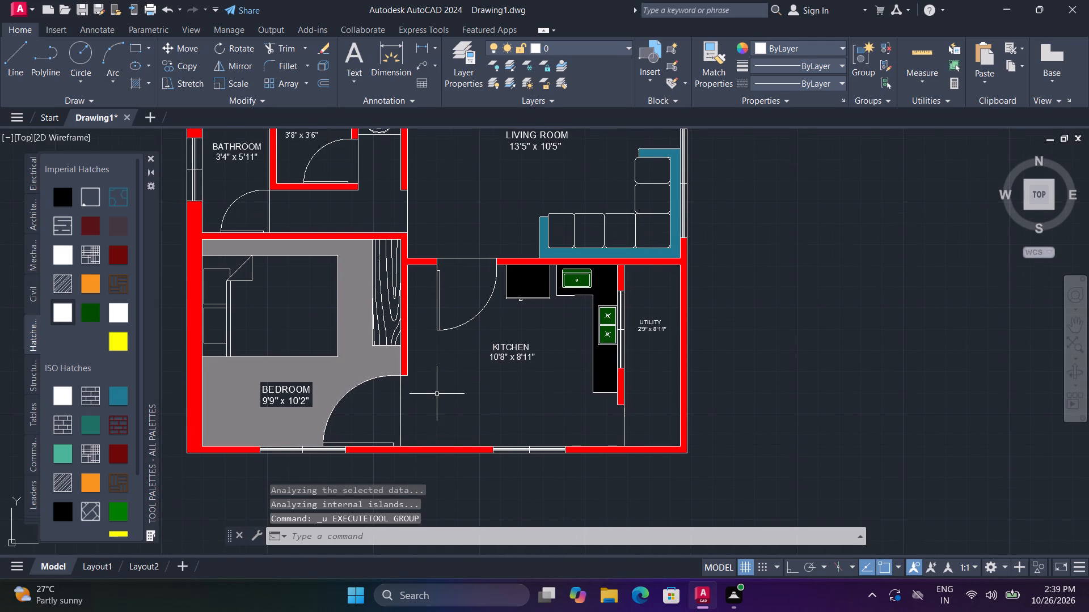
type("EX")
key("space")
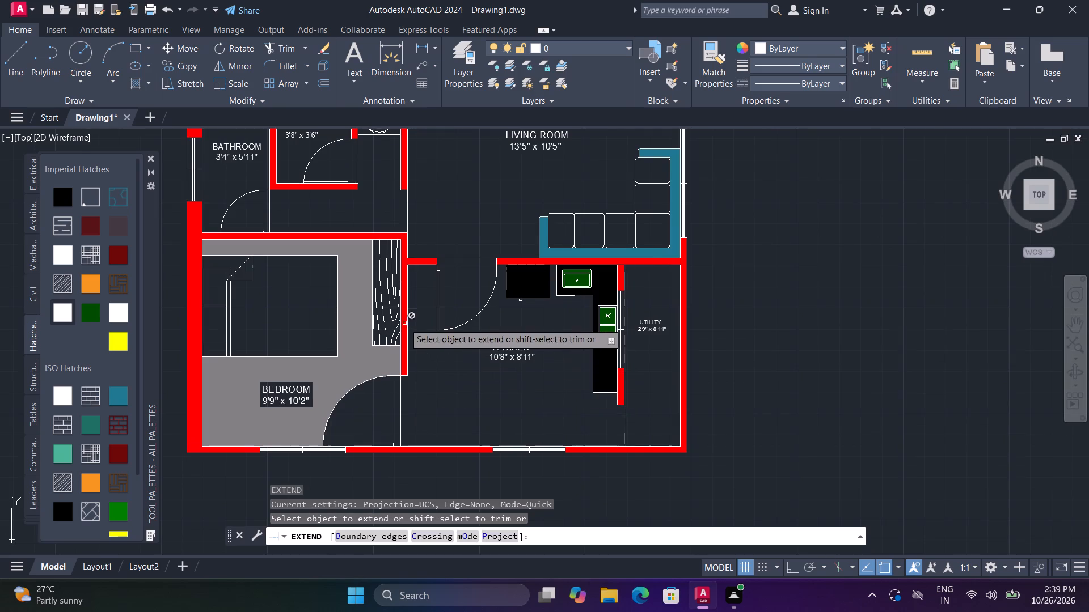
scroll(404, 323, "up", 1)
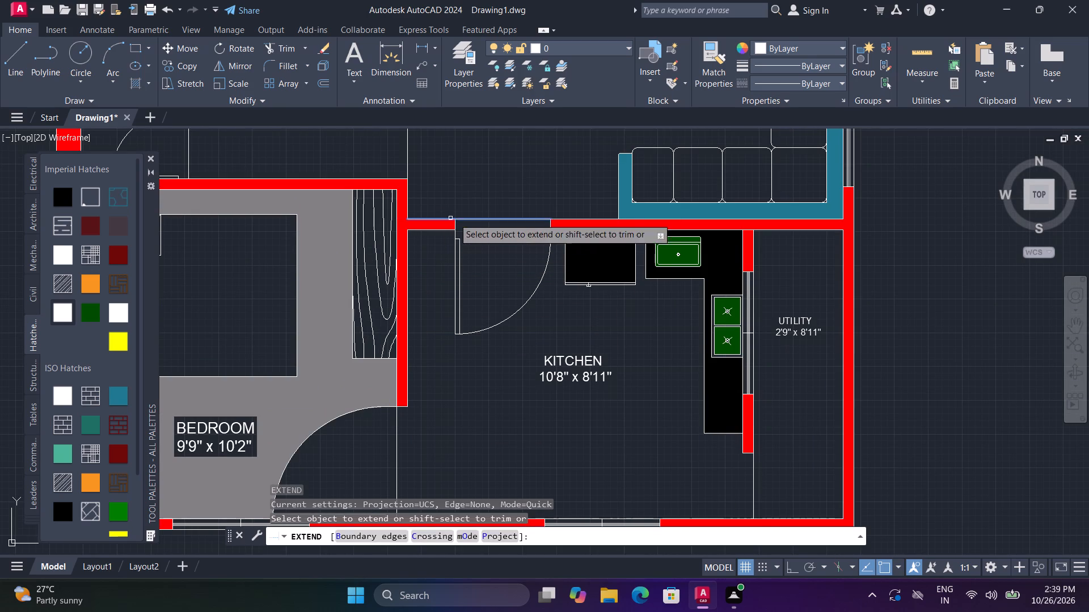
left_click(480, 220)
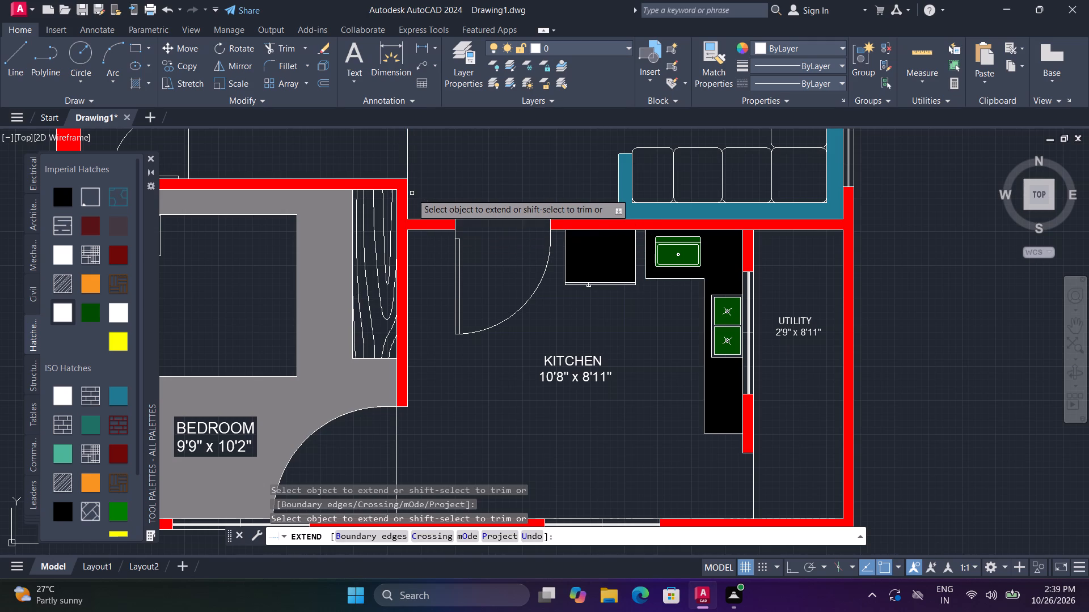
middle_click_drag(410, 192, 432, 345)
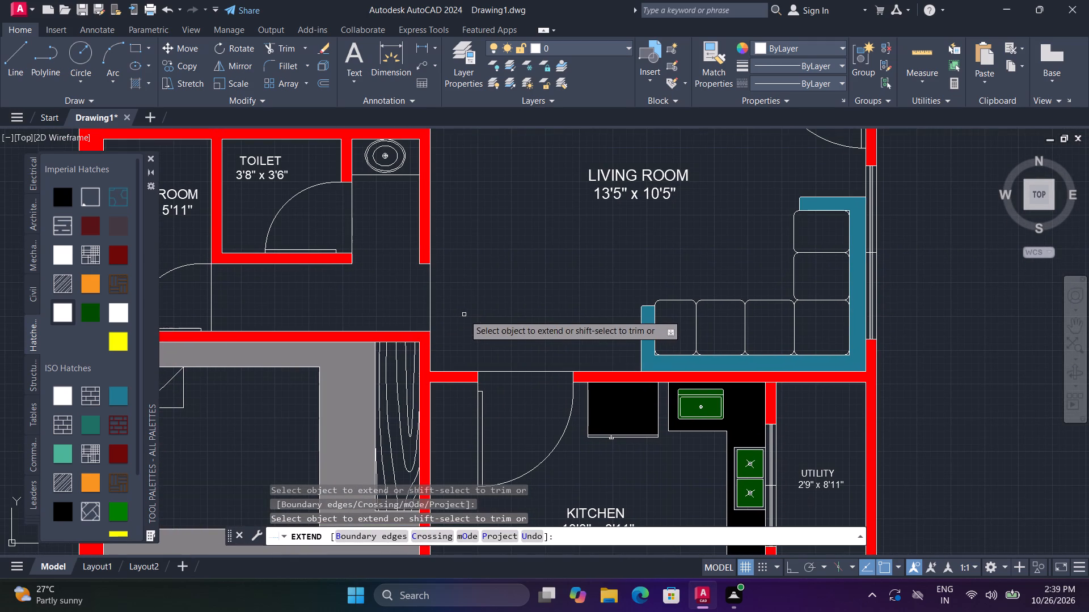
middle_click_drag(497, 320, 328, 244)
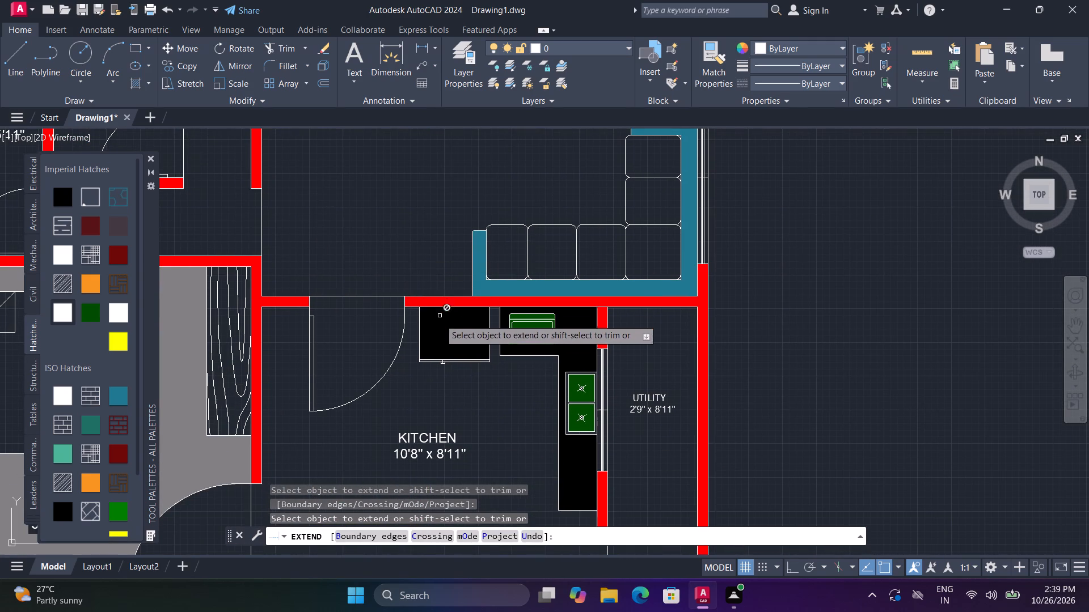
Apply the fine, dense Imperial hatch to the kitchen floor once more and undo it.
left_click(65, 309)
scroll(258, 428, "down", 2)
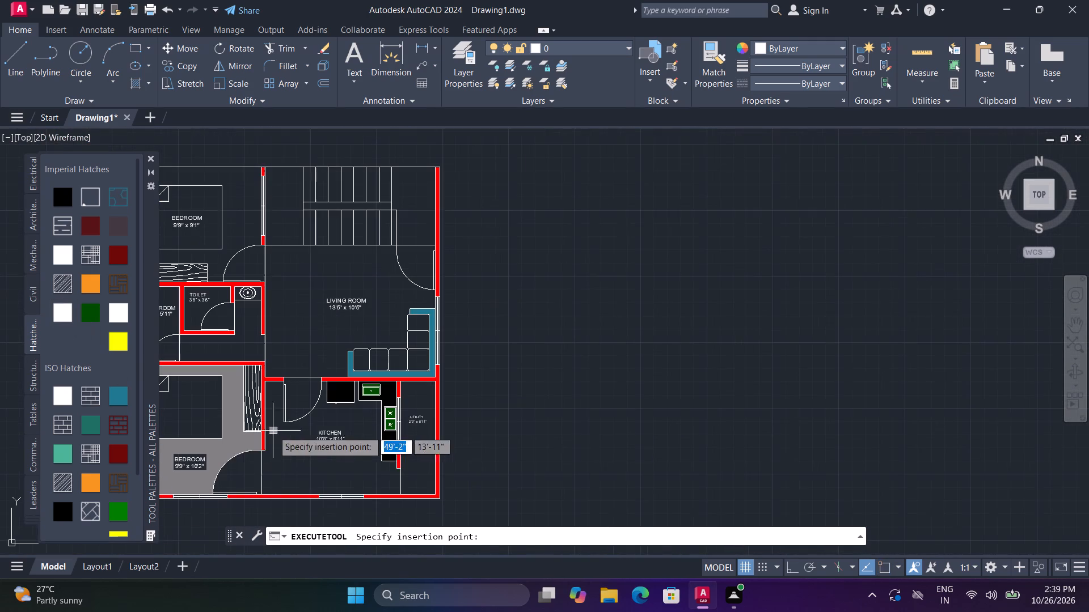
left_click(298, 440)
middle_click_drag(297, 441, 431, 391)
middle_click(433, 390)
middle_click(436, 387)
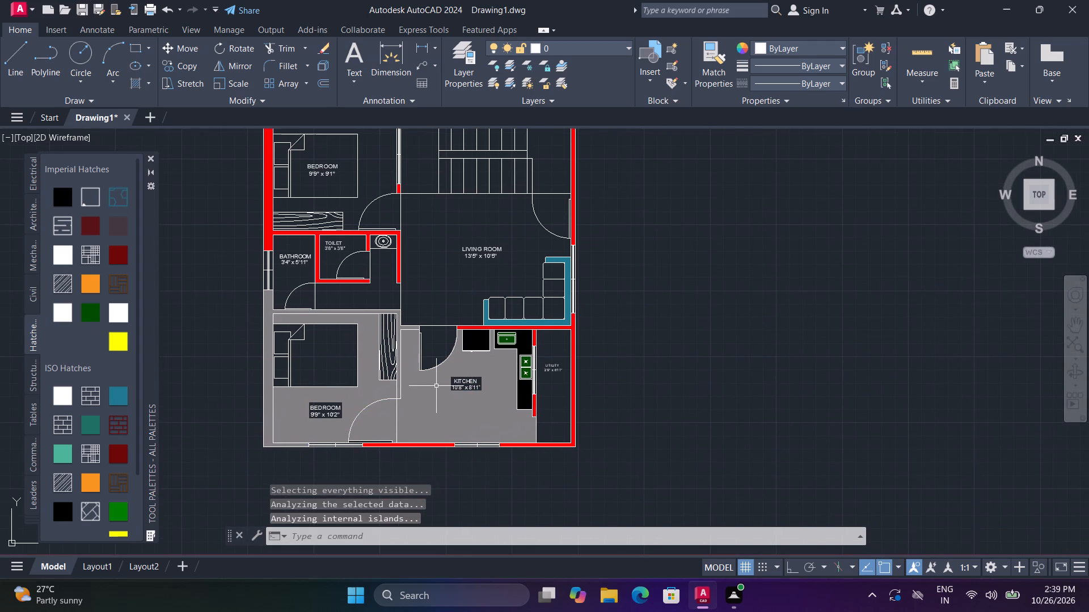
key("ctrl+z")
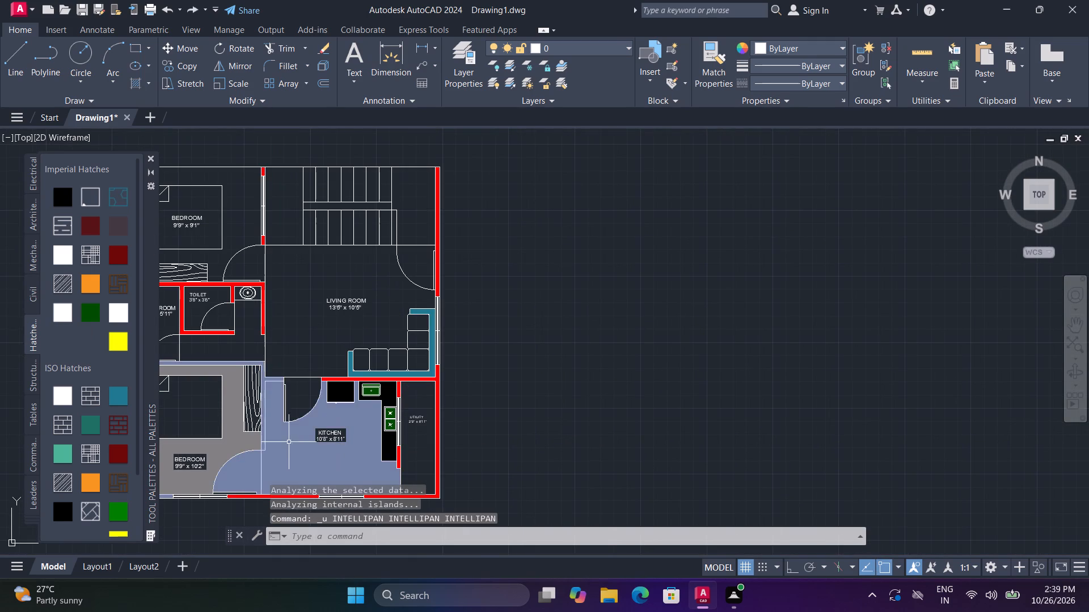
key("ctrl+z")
Draw a line from the kitchen-side end of the bedroom wall down to the outer wall, closing the opening between bedroom and kitchen.
scroll(294, 457, "down", 1)
middle_click_drag(337, 410, 366, 278)
middle_click_drag(286, 381, 291, 326)
scroll(291, 325, "up", 1)
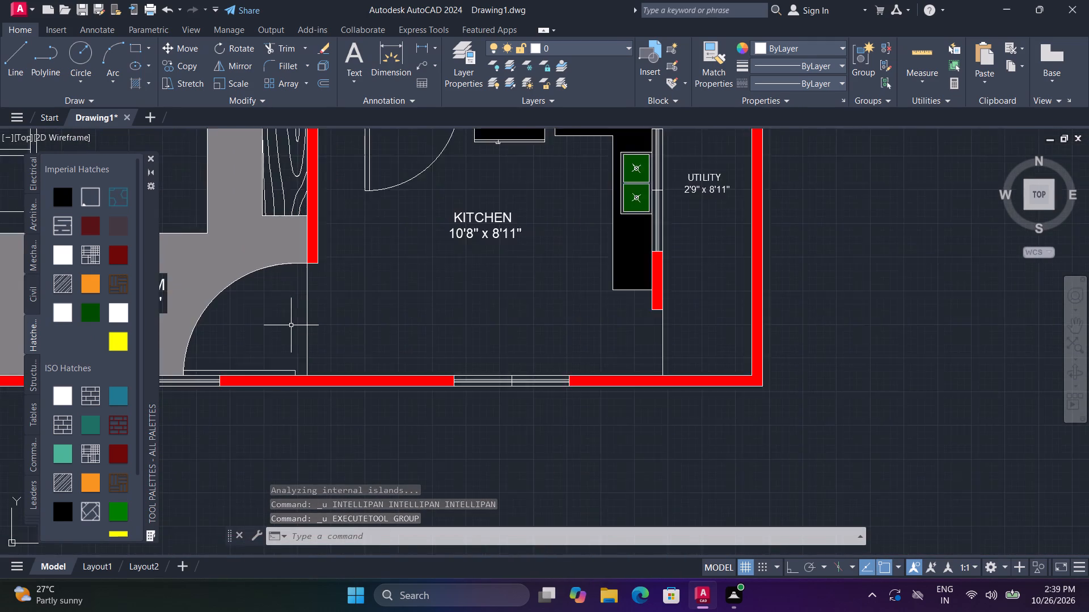
scroll(291, 325, "up", 1)
type("L")
key("space")
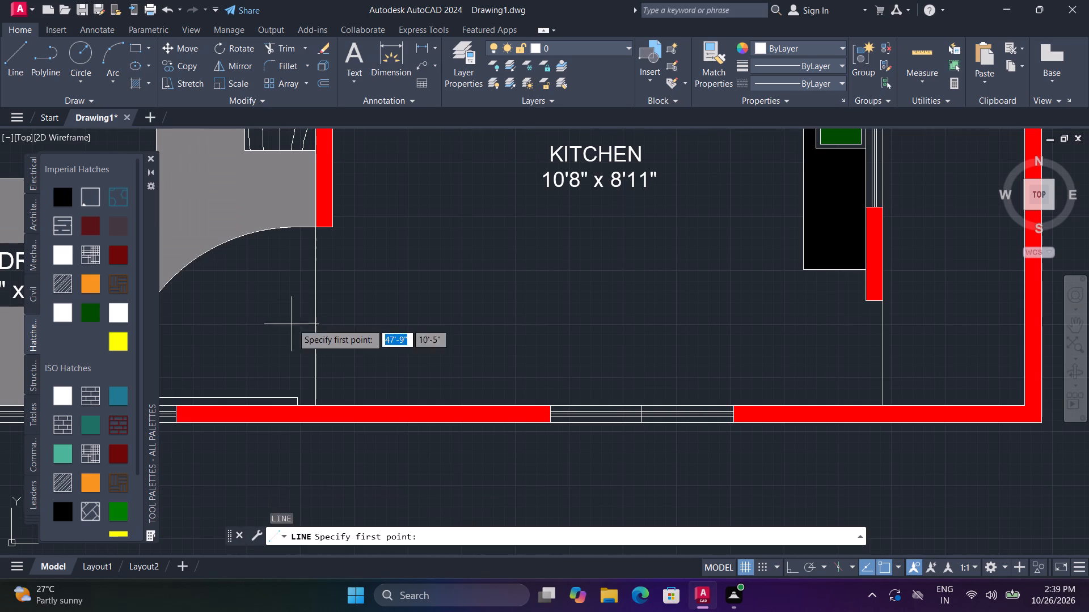
left_click(334, 227)
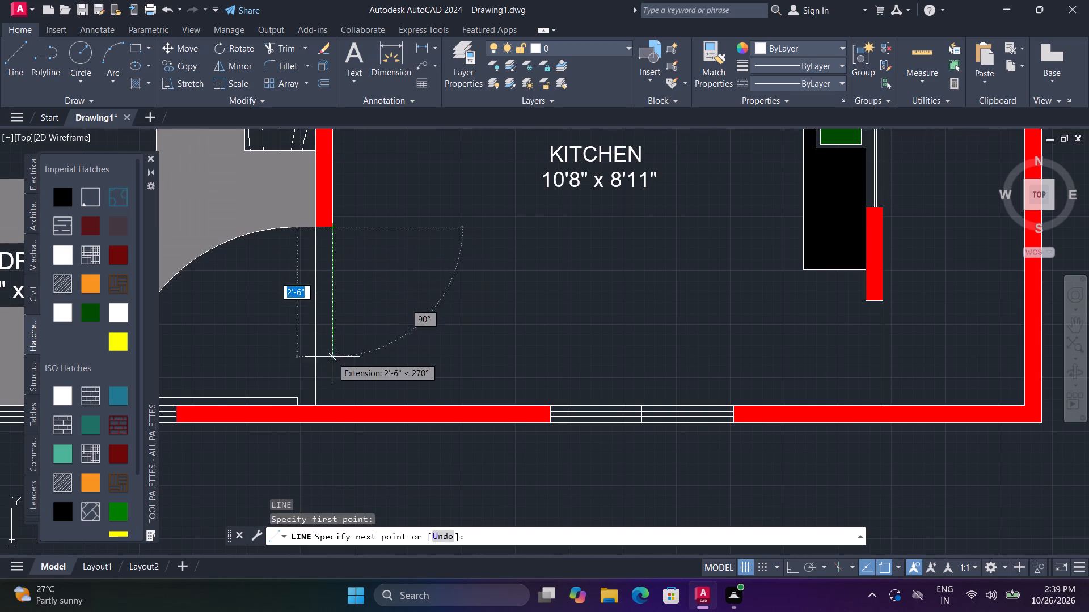
left_click(333, 402)
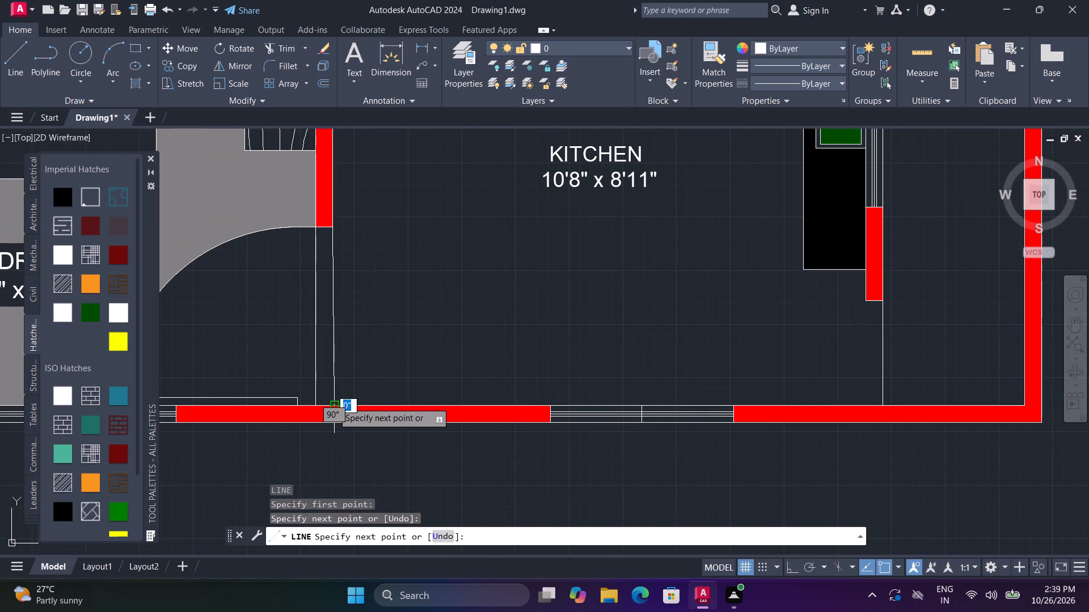
key("space")
Apply the grey Imperial hatch to the kitchen floor.
left_click(65, 316)
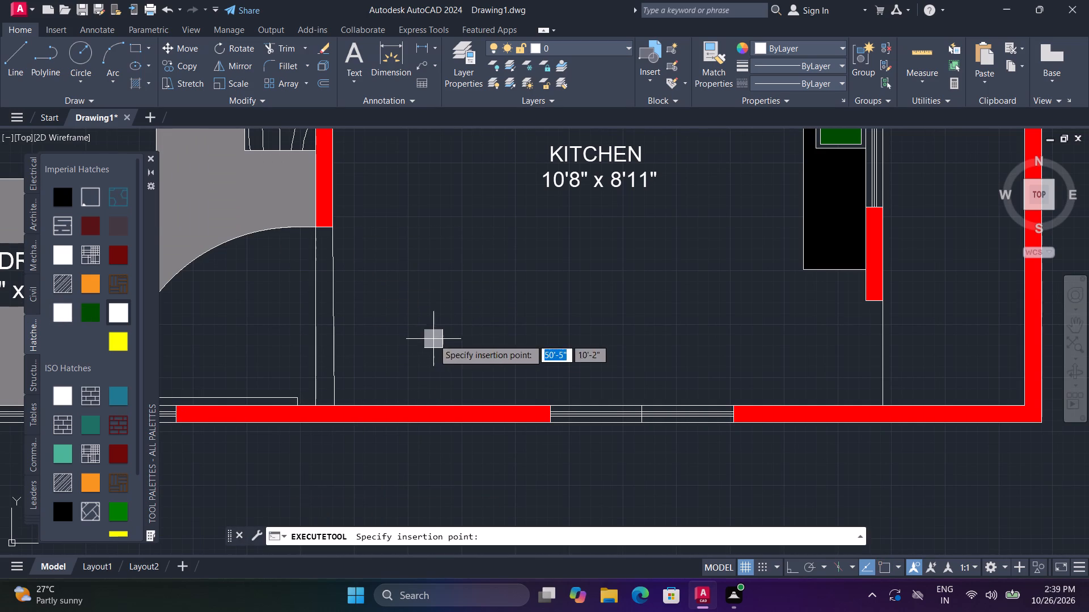
left_click(436, 335)
scroll(436, 333, "down", 2)
middle_click_drag(452, 321, 456, 360)
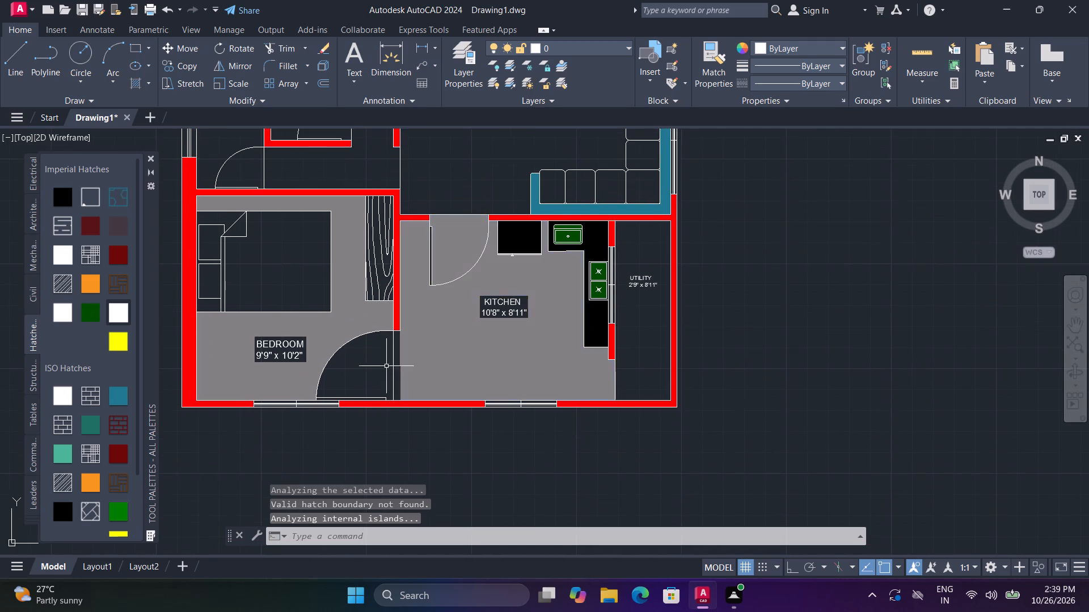
Delete the line that closes the bedroom door opening on the kitchen side.
scroll(386, 367, "up", 2)
left_click(419, 390)
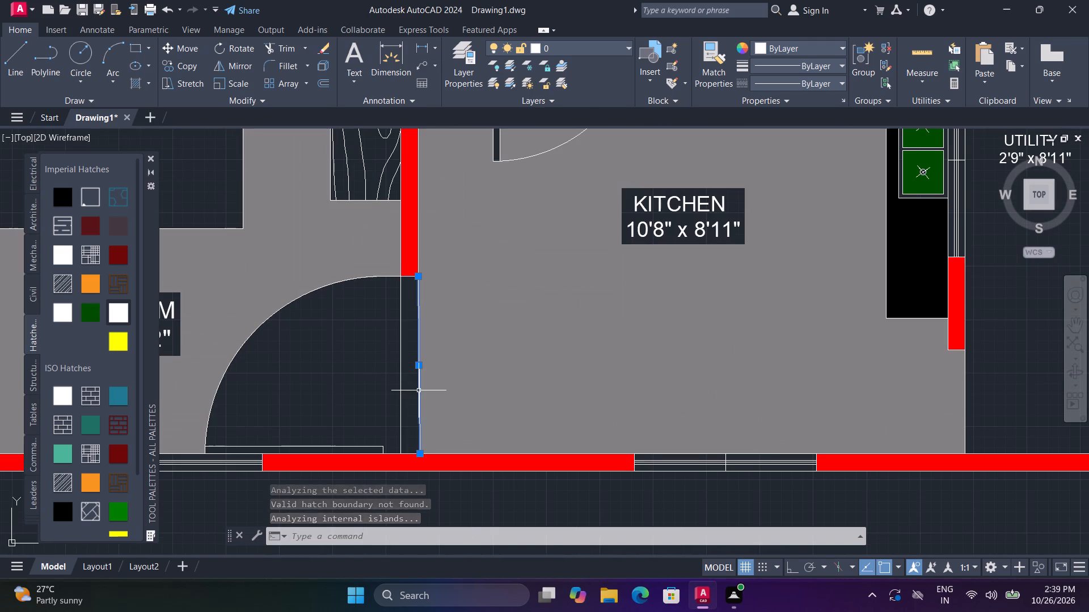
key("Delete")
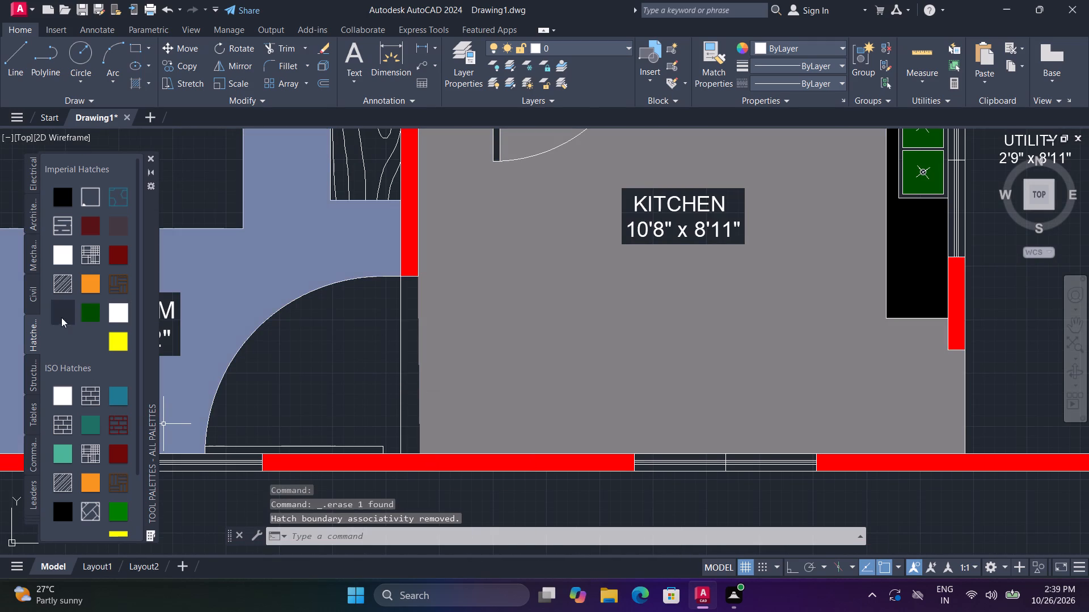
Fill the narrow threshold strip of the bedroom–kitchen door opening with the grey Imperial hatch.
left_click(61, 314)
left_click(413, 407)
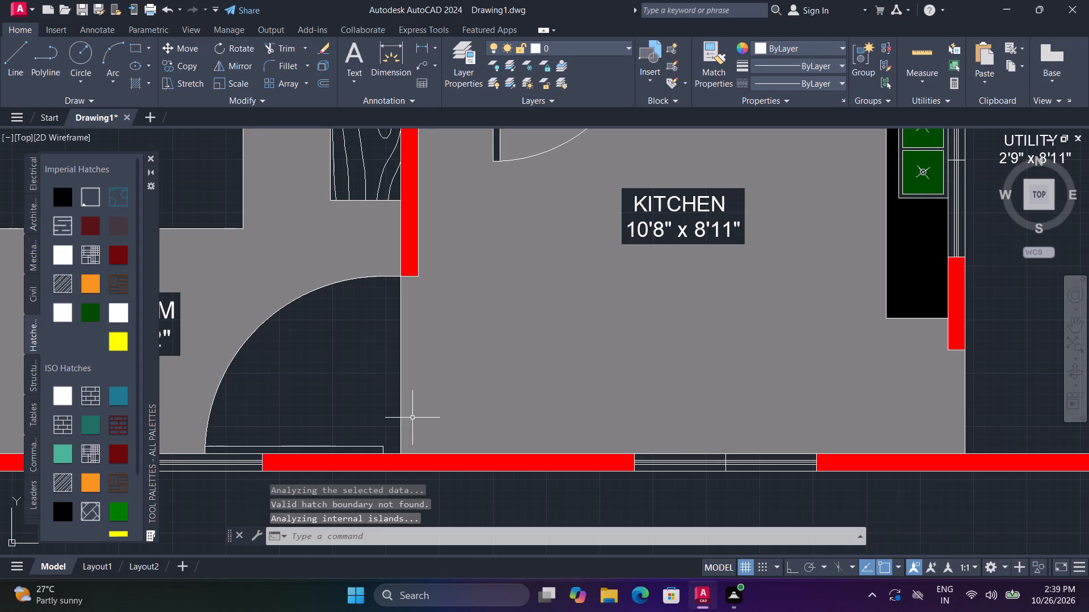
Apply the same grey hatch to the living room floor and to the floor of the 9'9" x 9'1" bedroom.
scroll(469, 388, "down", 2)
middle_click_drag(488, 349, 345, 369)
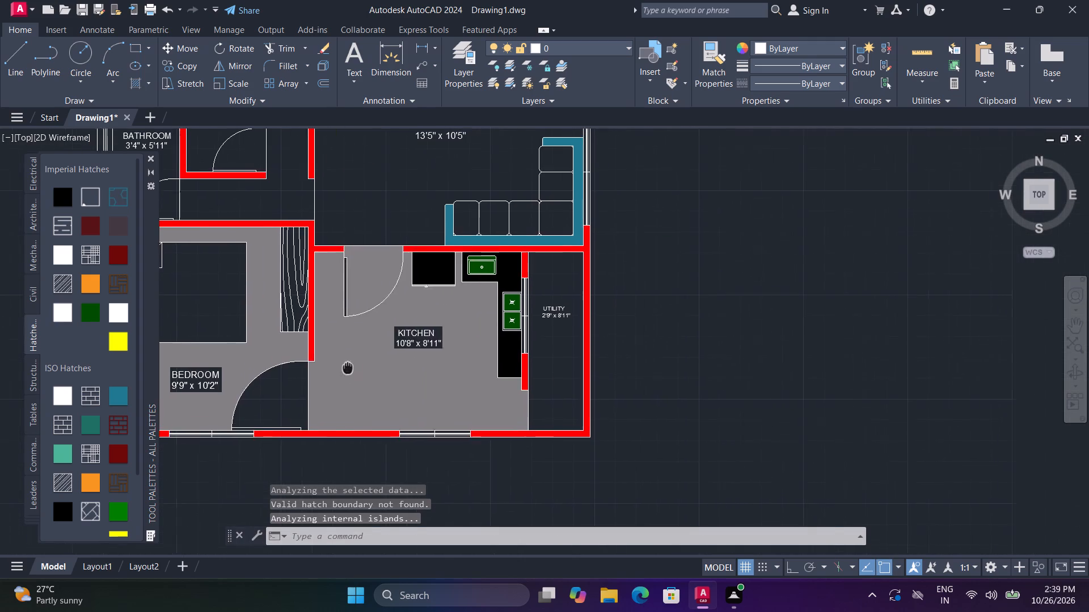
middle_click_drag(345, 369, 344, 369)
middle_click_drag(447, 266, 451, 479)
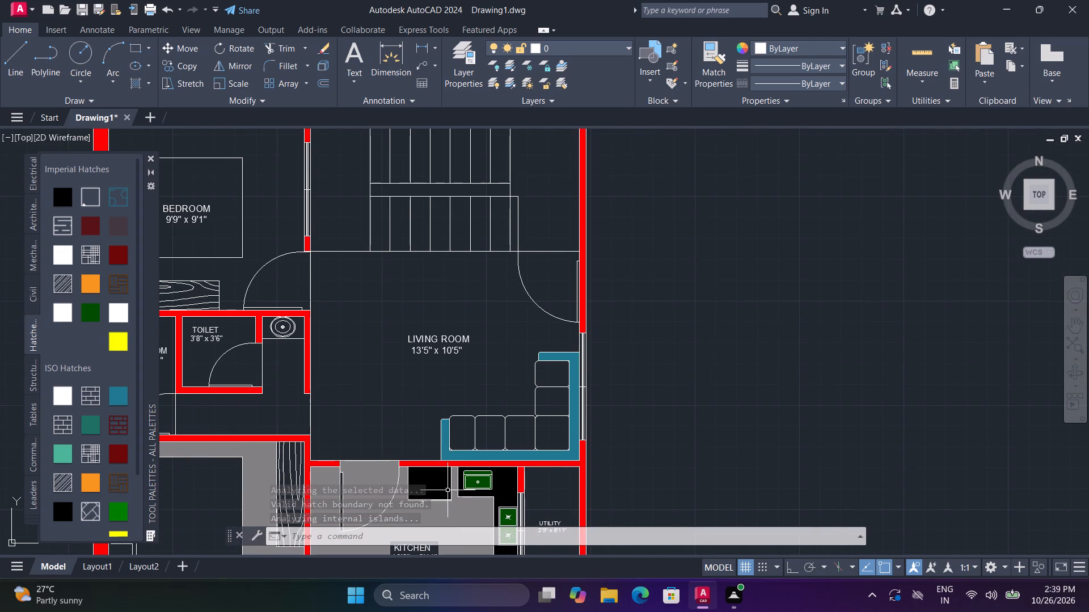
key("space")
left_click(397, 385)
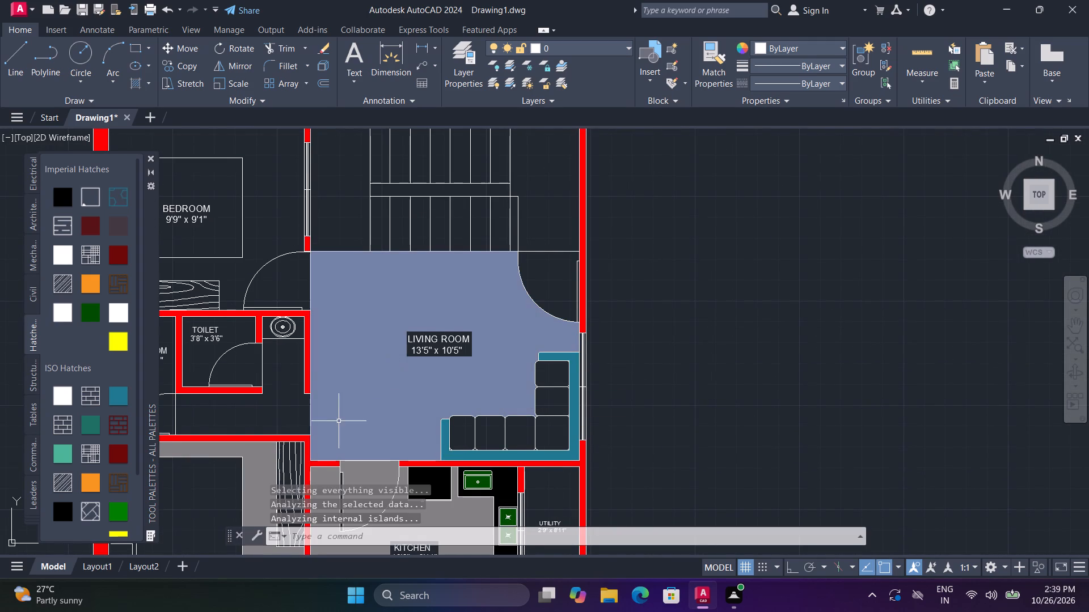
middle_click_drag(339, 421, 407, 426)
middle_click_drag(441, 323, 475, 430)
key("space")
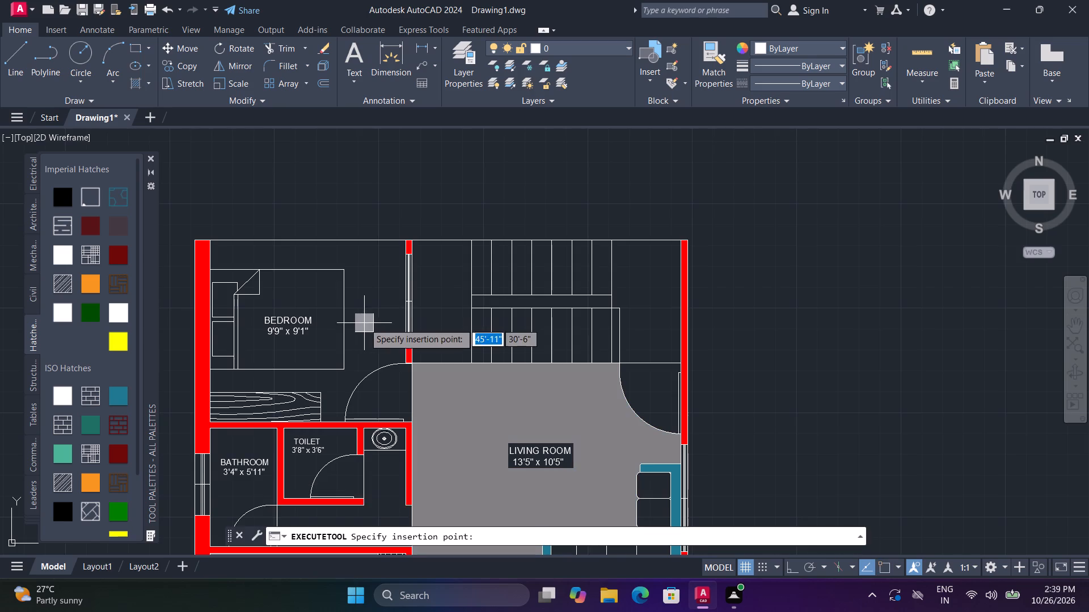
left_click(365, 323)
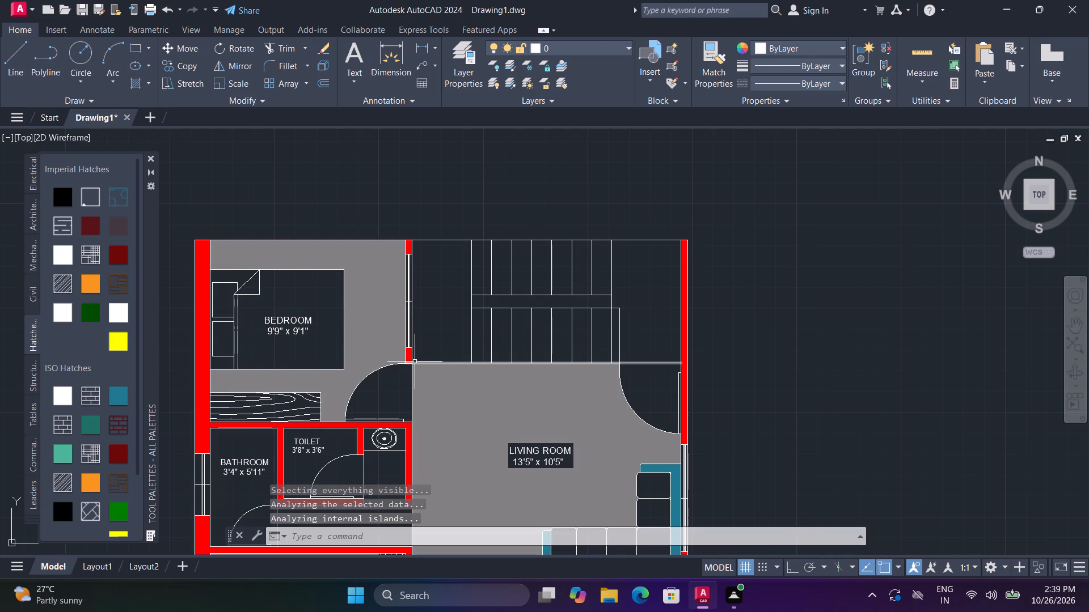
Apply the solid blue ISO hatch to the floors of the bathroom, the washbasin passage and the toilet.
left_click(123, 385)
middle_click_drag(290, 445, 282, 360)
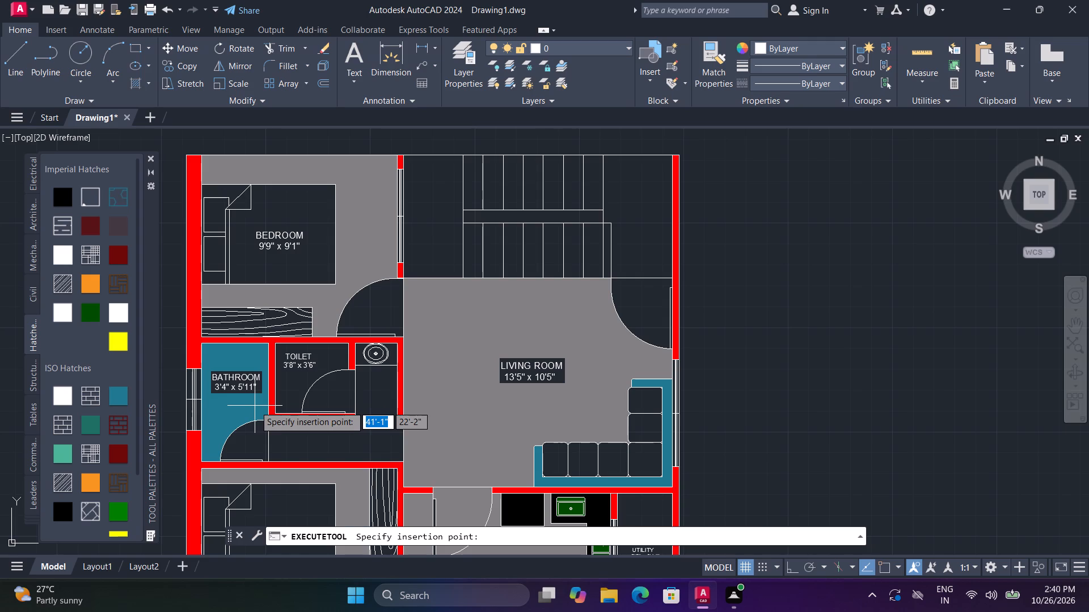
left_click(255, 407)
key("space")
left_click(299, 433)
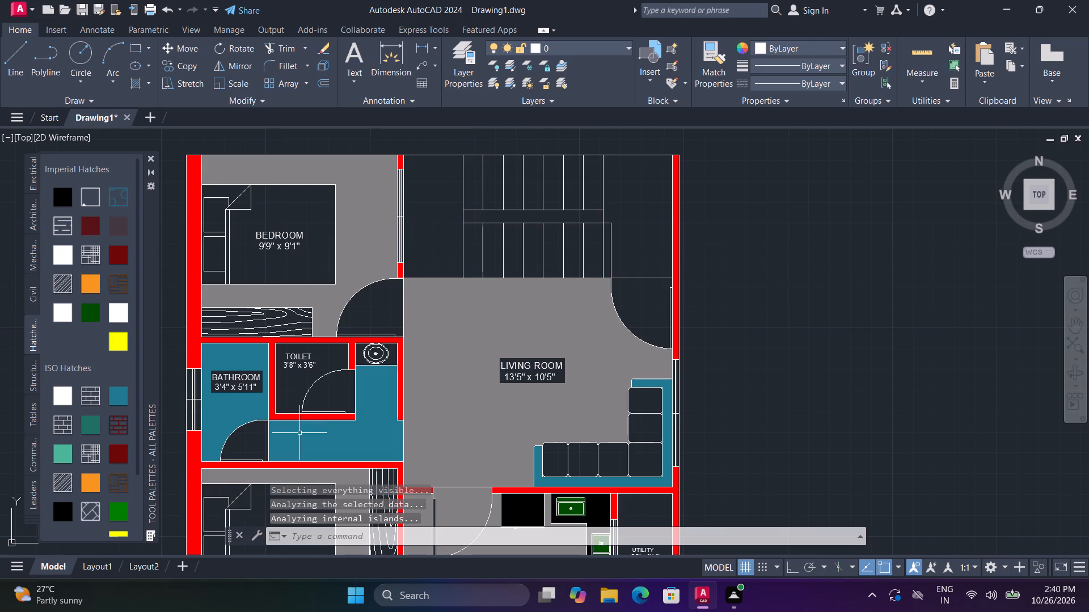
key("space")
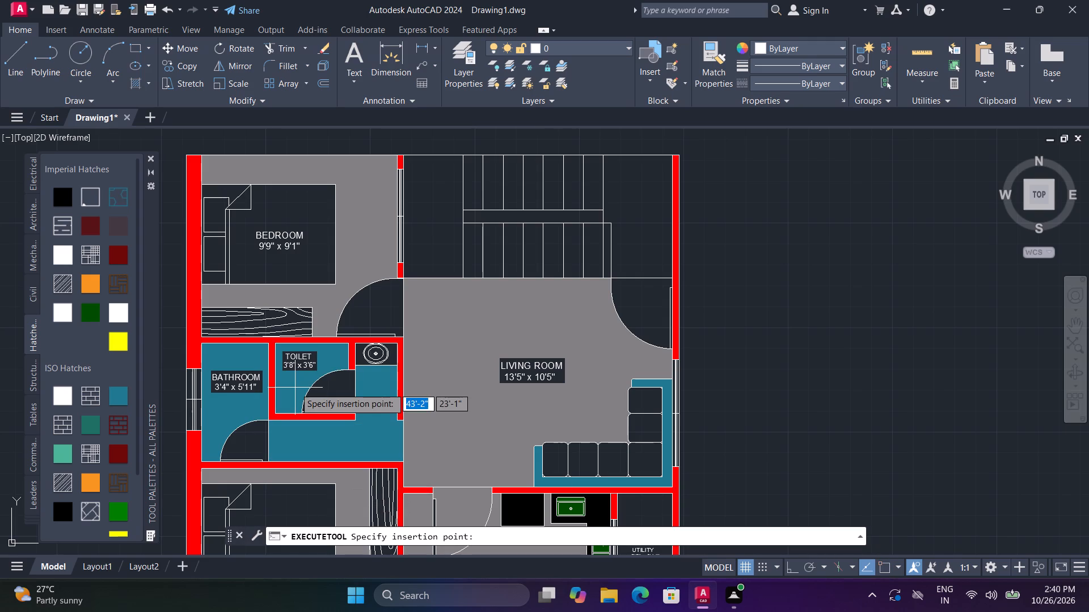
left_click(295, 388)
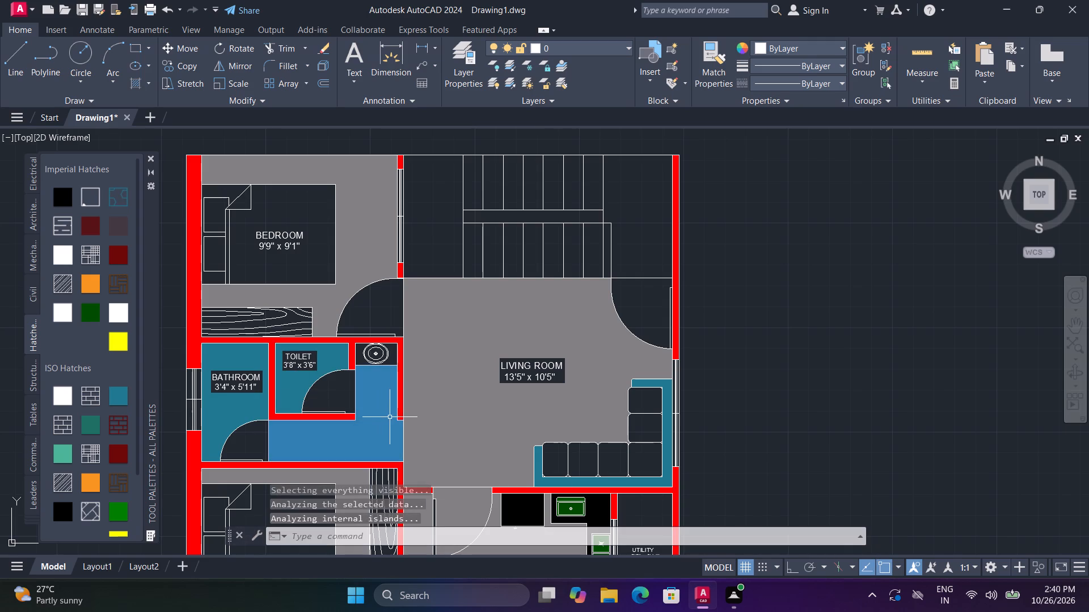
Fill the first two seat cushions at the free end of the sofa's kitchen-wall side with the light-orange Imperial hatch.
scroll(390, 416, "down", 1)
middle_click_drag(655, 405, 652, 404)
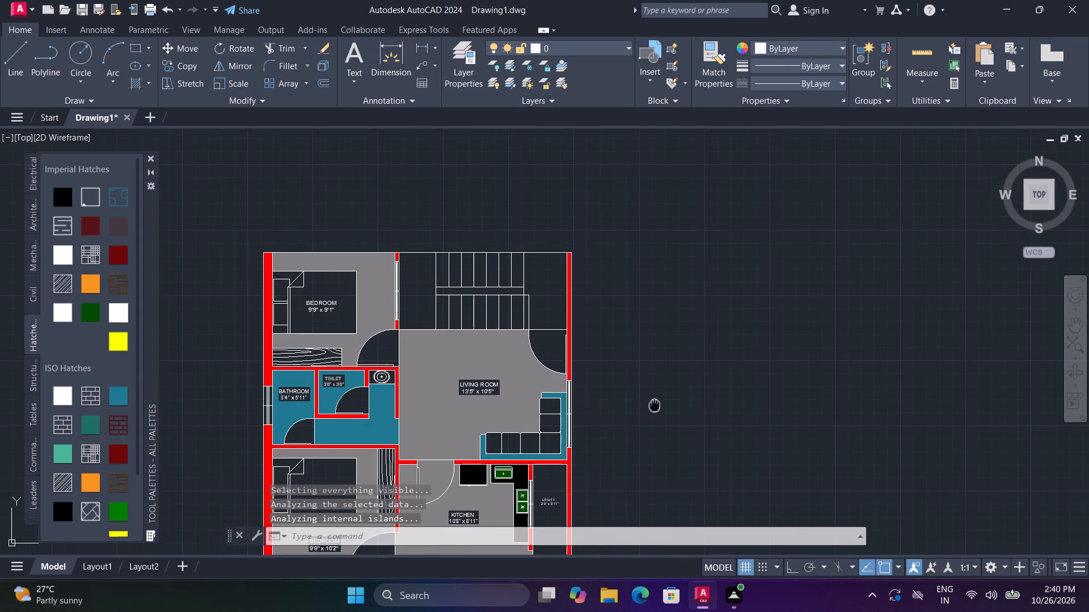
middle_click_drag(652, 404, 475, 304)
scroll(362, 348, "up", 1)
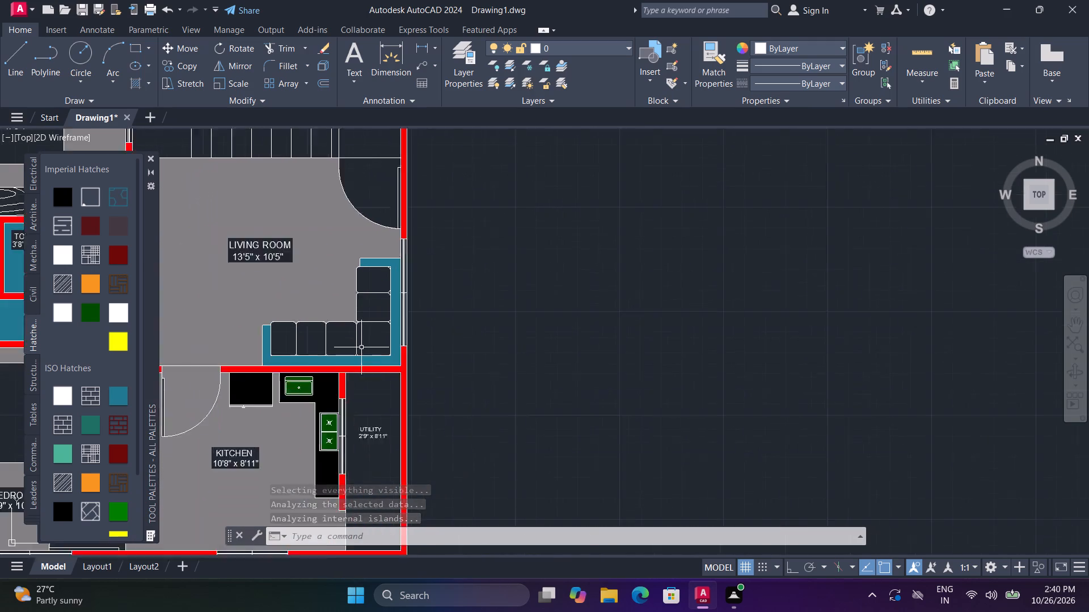
scroll(361, 347, "up", 1)
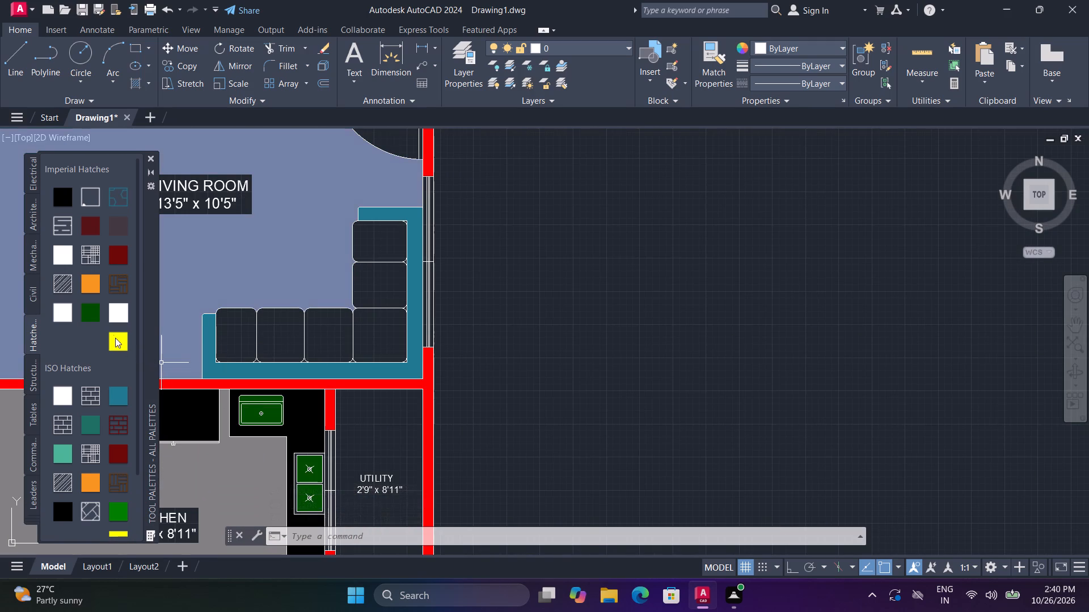
left_click(114, 311)
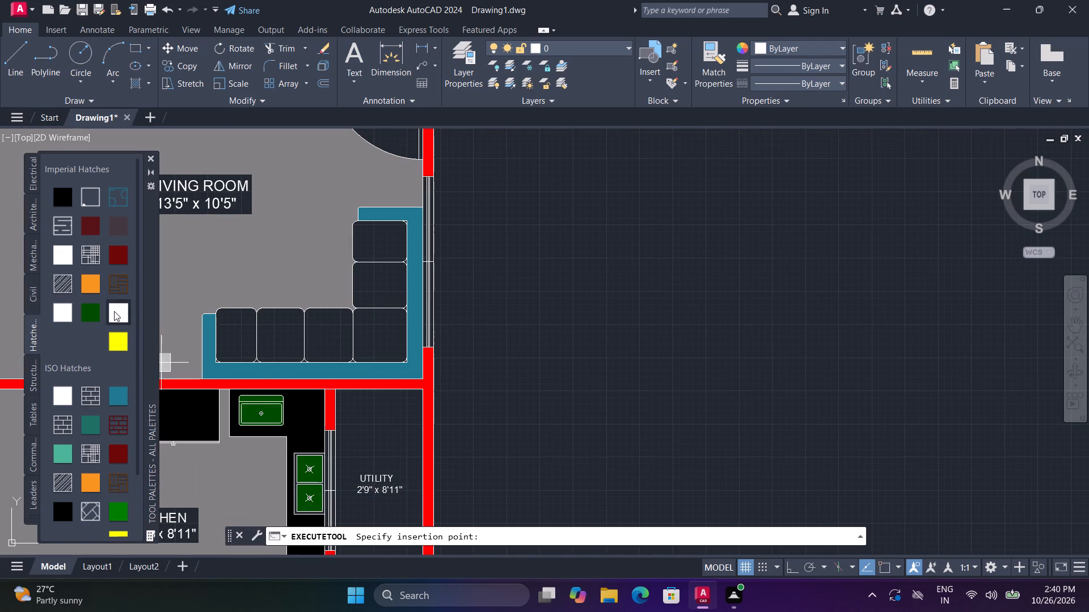
left_click(250, 343)
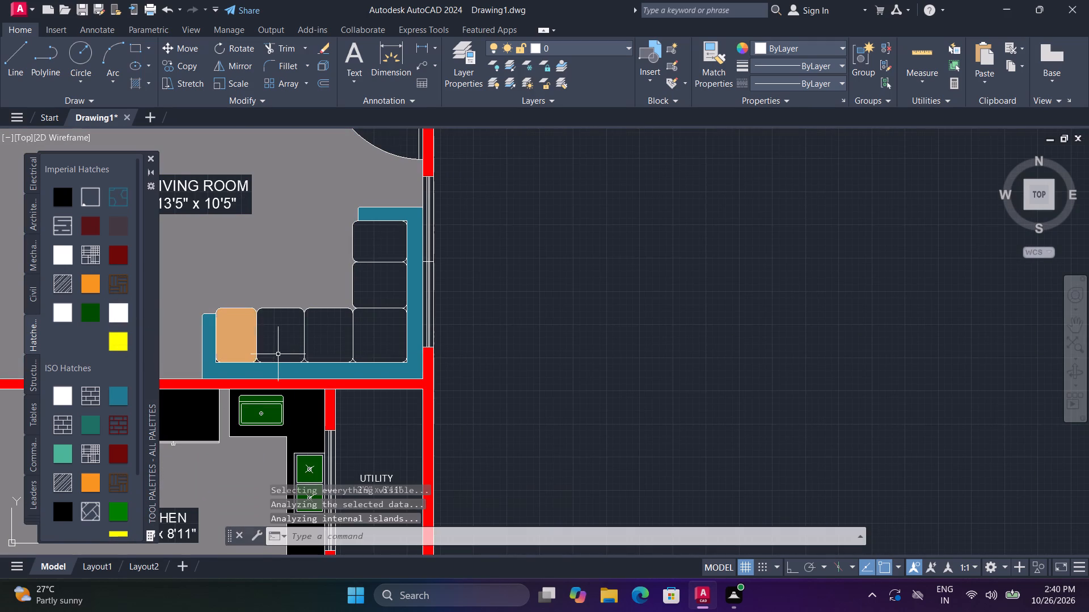
key("space")
left_click(278, 354)
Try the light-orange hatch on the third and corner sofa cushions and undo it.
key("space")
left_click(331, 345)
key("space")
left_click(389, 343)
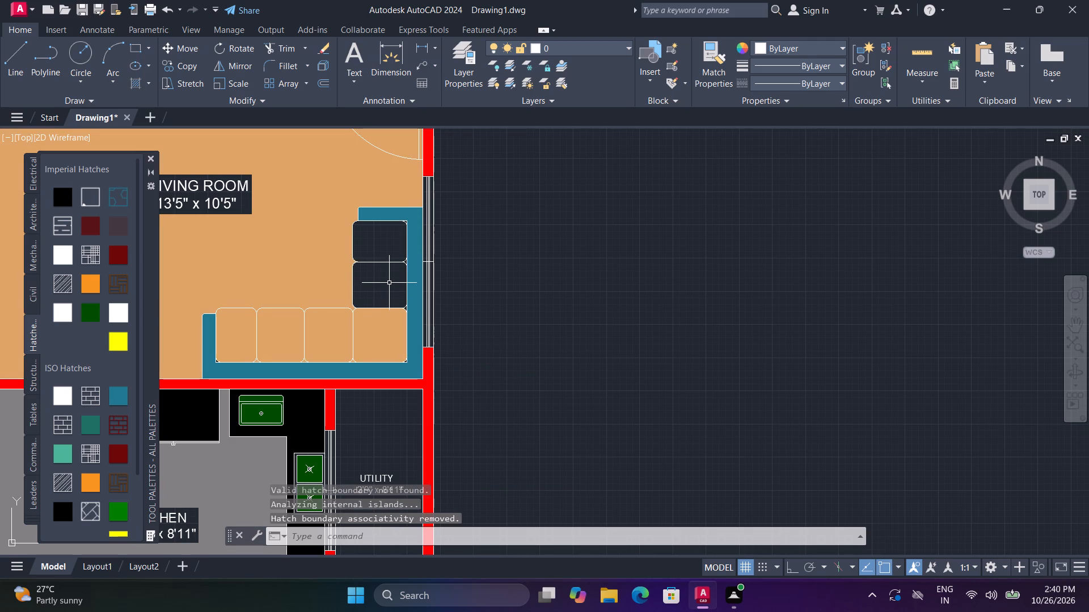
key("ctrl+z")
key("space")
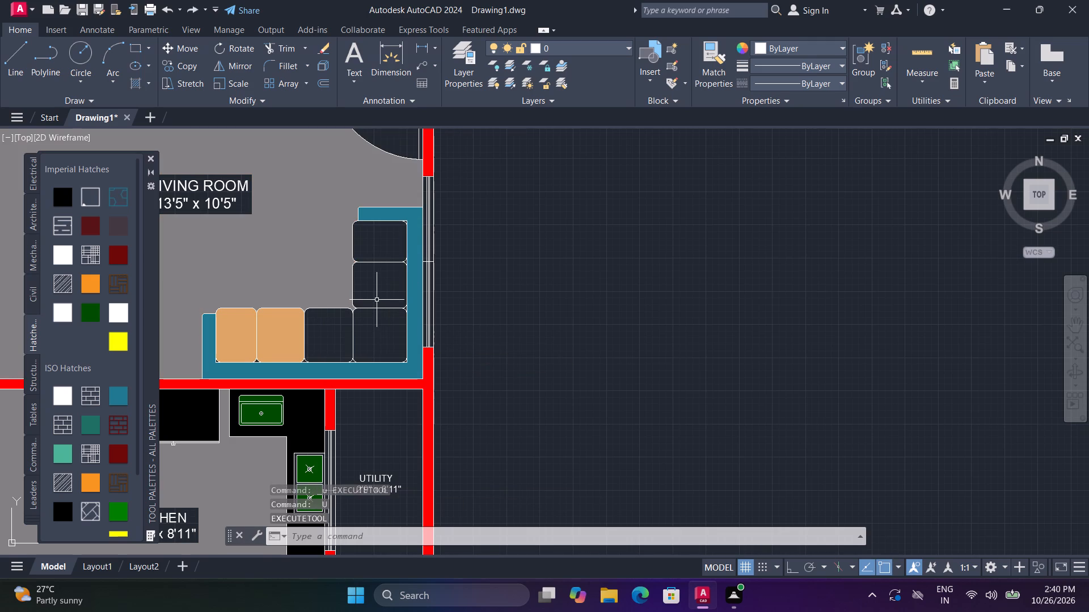
Fill the third cushion along the kitchen wall and the two cushions along the window wall with the light-orange hatch.
left_click(120, 317)
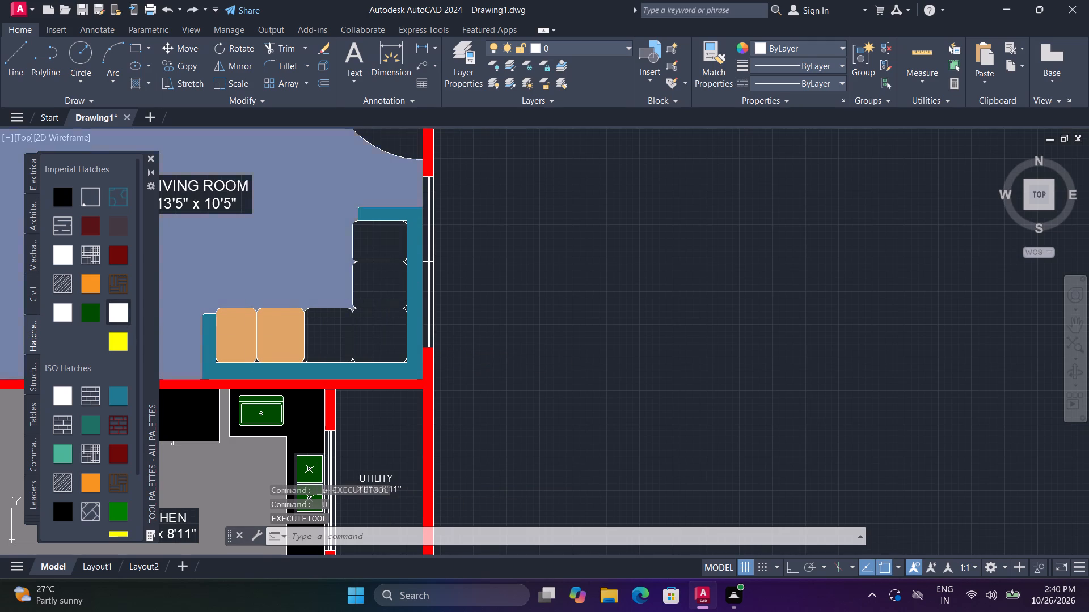
left_click(330, 326)
key("space")
left_click(387, 290)
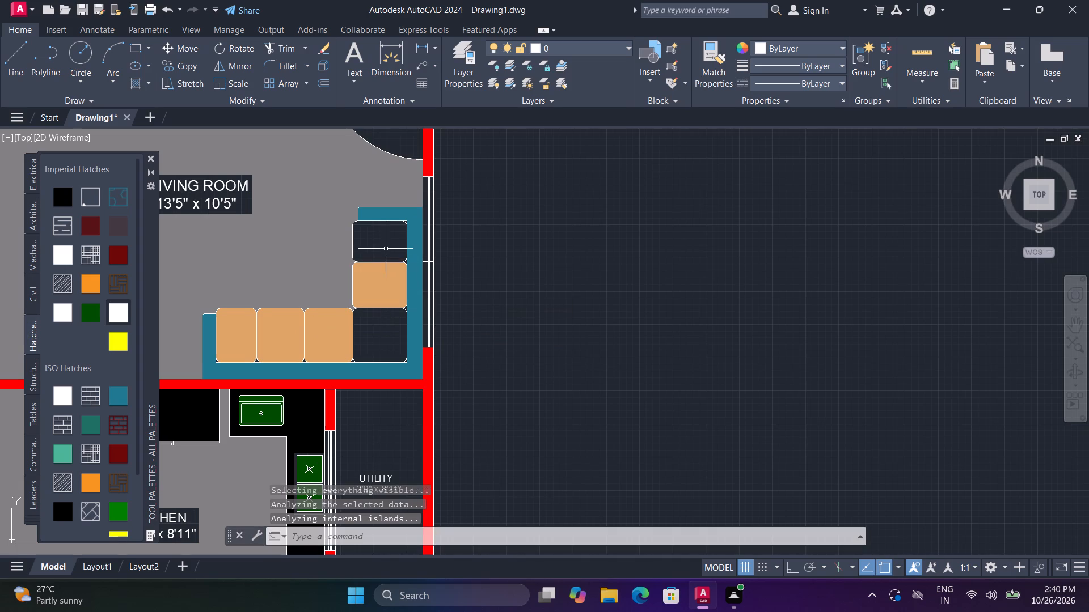
key("space")
left_click(385, 246)
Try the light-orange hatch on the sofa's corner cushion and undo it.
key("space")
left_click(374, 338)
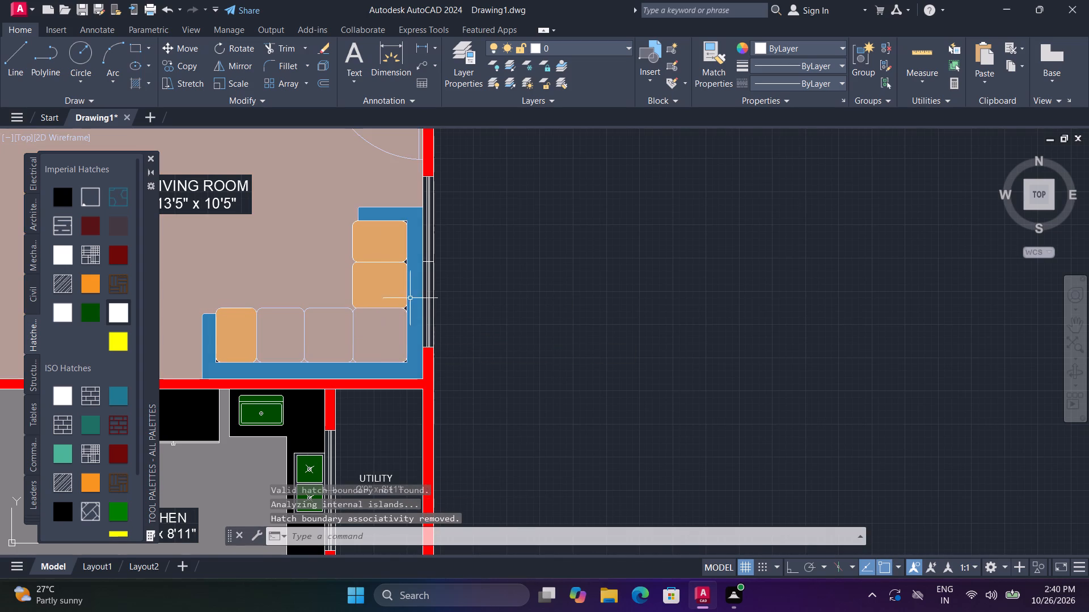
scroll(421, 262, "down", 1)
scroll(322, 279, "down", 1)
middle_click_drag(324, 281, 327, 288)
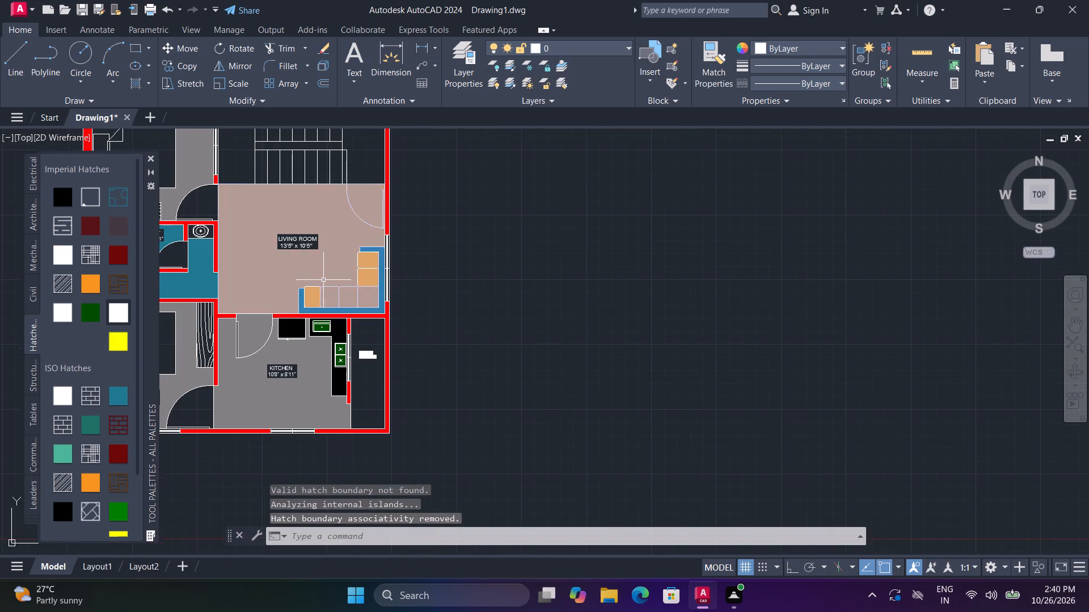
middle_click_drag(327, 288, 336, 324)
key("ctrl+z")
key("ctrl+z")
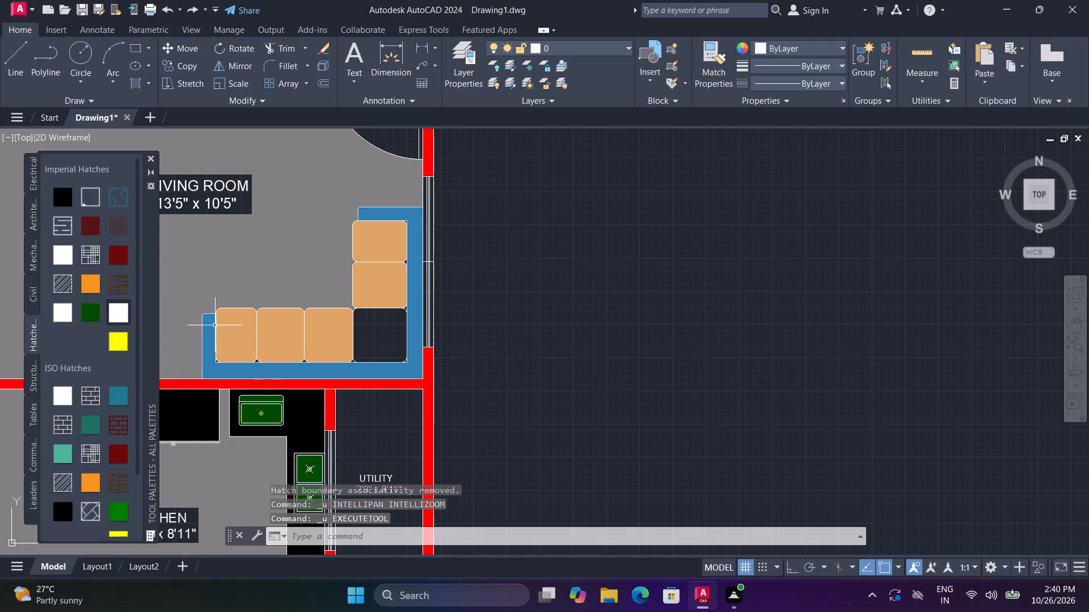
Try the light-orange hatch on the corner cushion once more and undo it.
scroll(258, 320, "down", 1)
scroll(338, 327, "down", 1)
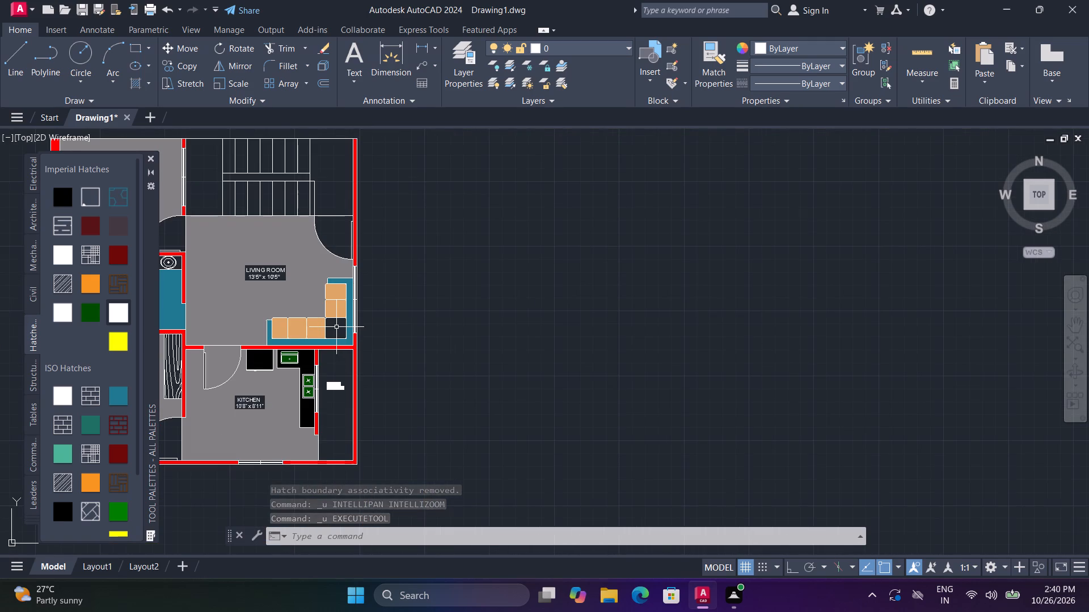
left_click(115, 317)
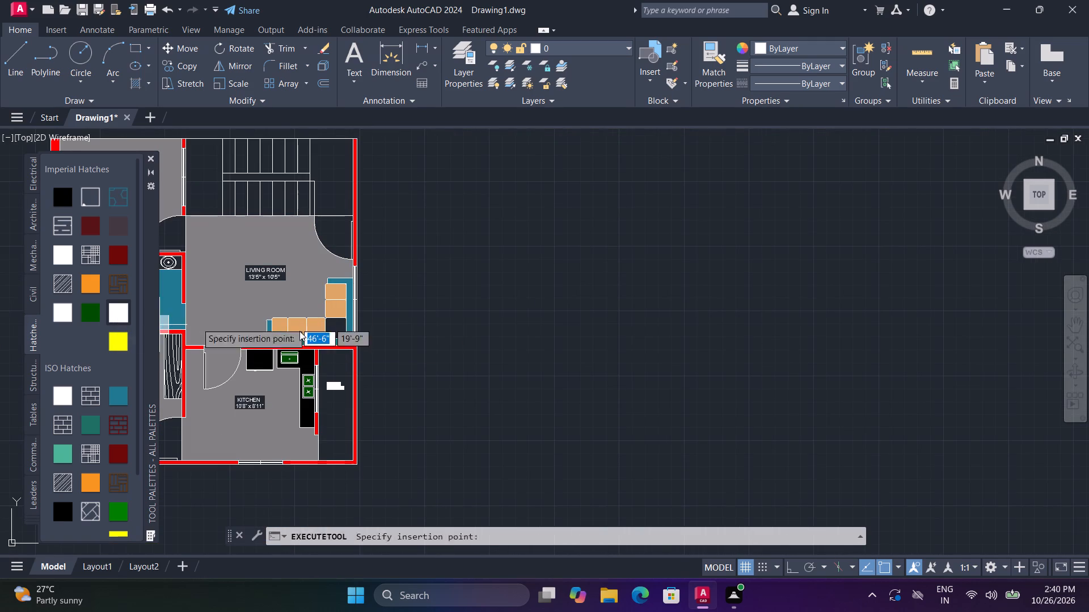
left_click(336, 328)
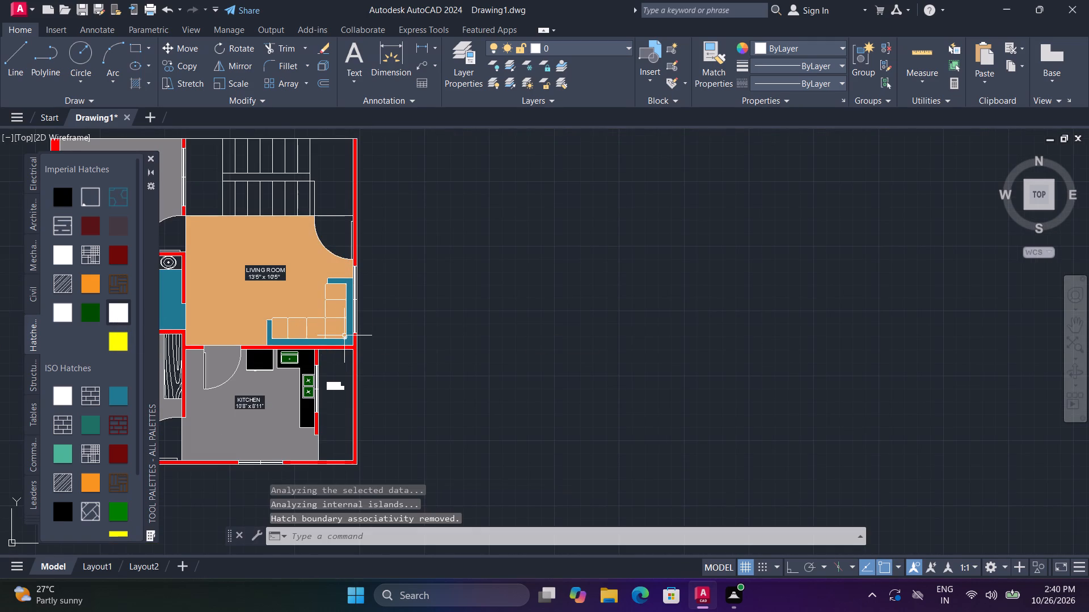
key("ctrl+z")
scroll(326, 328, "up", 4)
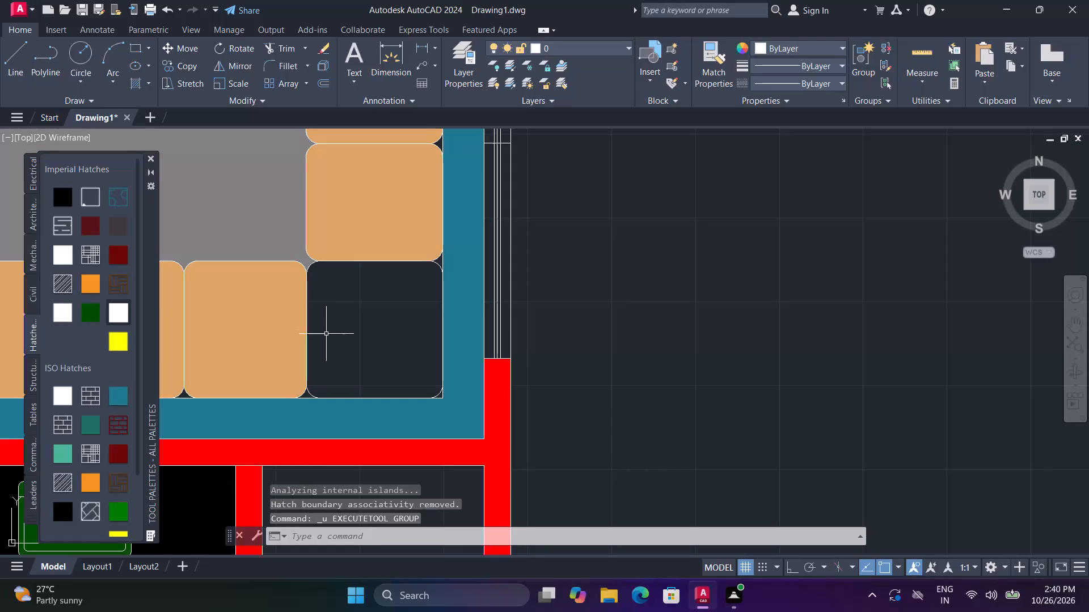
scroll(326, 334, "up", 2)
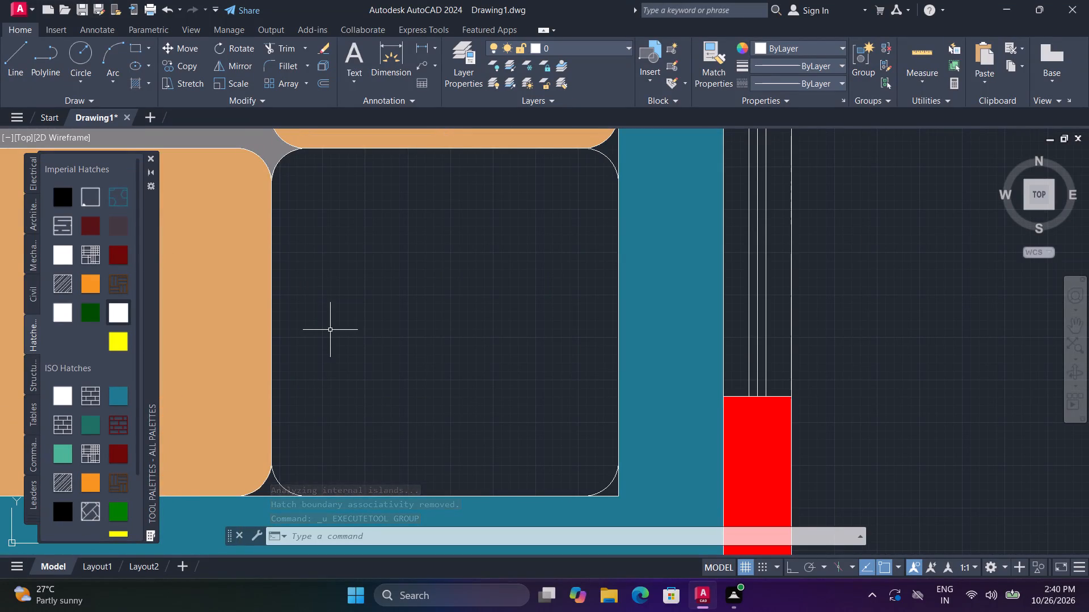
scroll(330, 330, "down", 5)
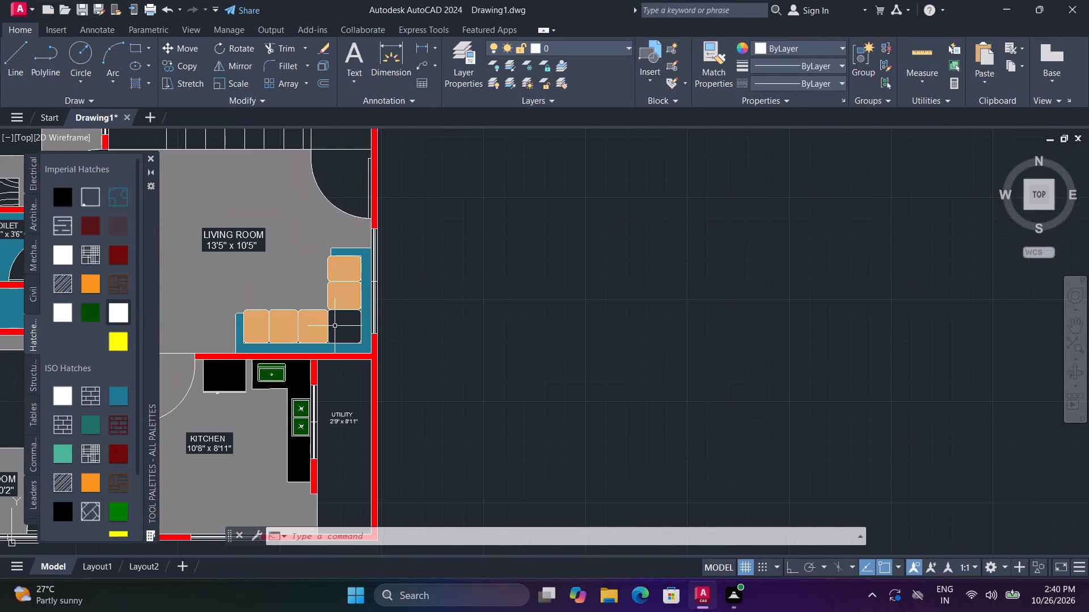
Apply the solid blue ISO hatch to the utility room floor.
scroll(335, 326, "down", 1)
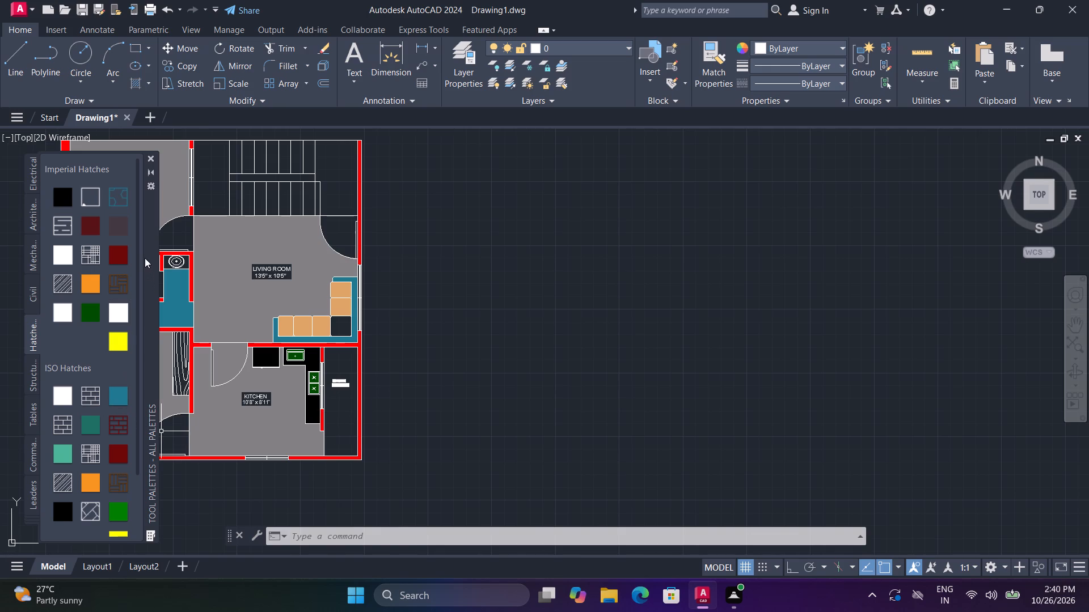
left_click(121, 393)
left_click(341, 436)
scroll(383, 417, "down", 1)
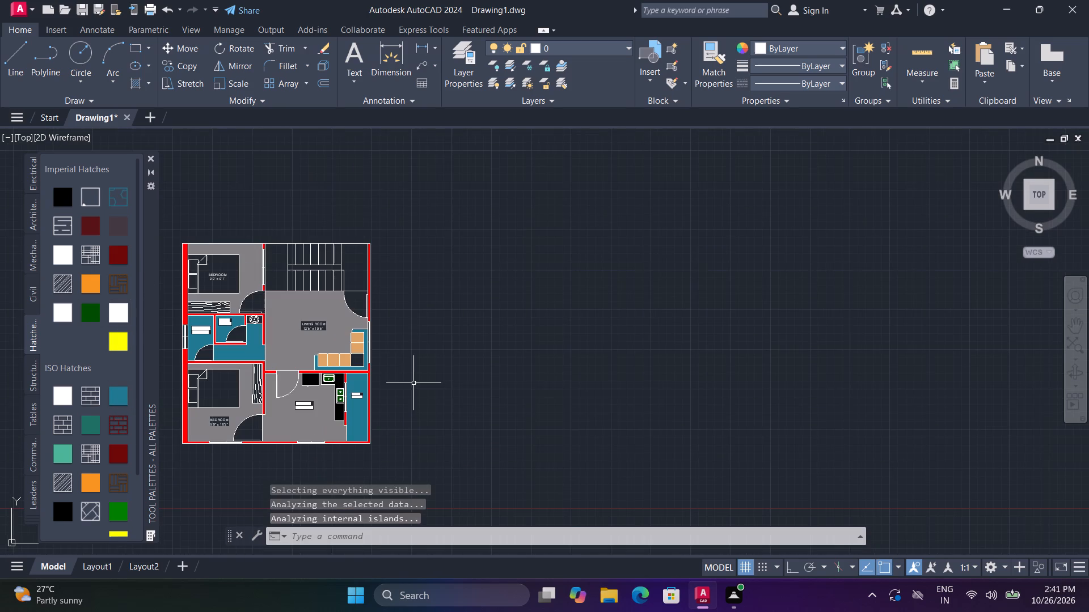
Recolour the L-shaped sofa's base in the living room with the solid dark mauve Imperial hatch.
scroll(384, 367, "up", 2)
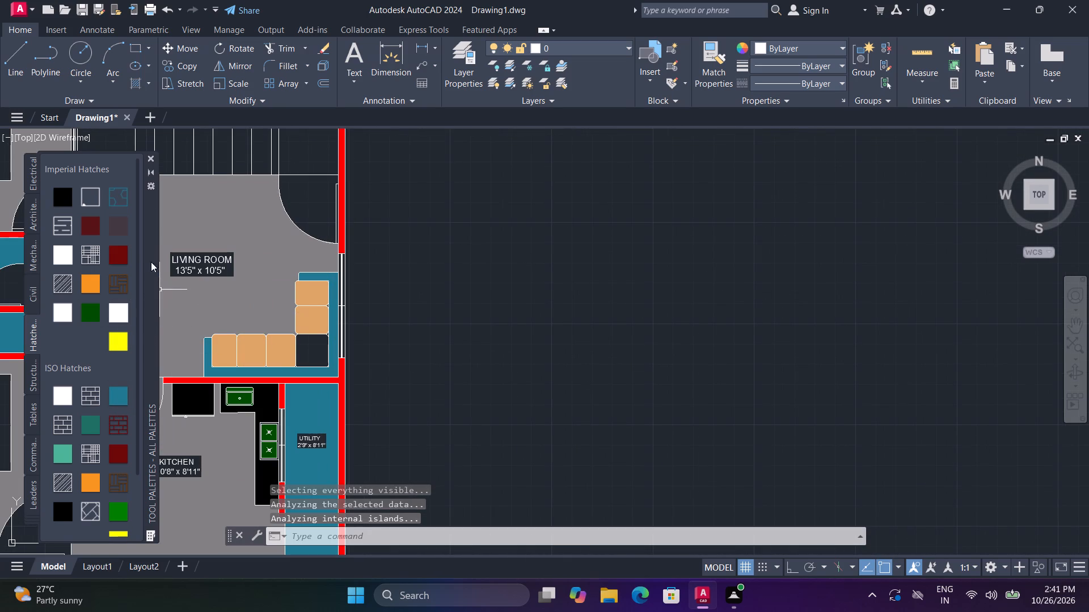
left_click(123, 222)
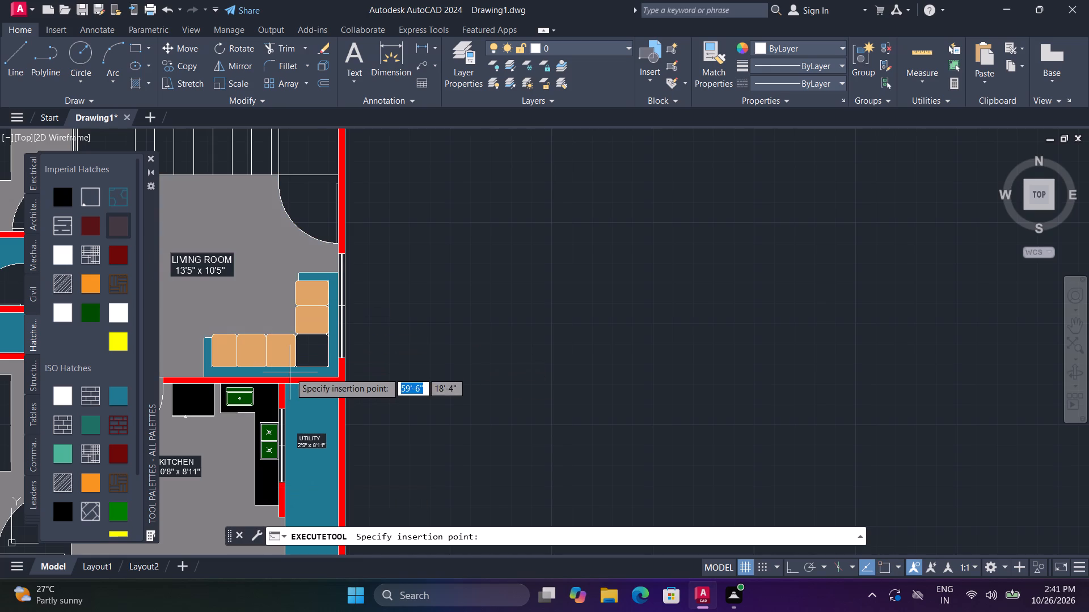
left_click(290, 372)
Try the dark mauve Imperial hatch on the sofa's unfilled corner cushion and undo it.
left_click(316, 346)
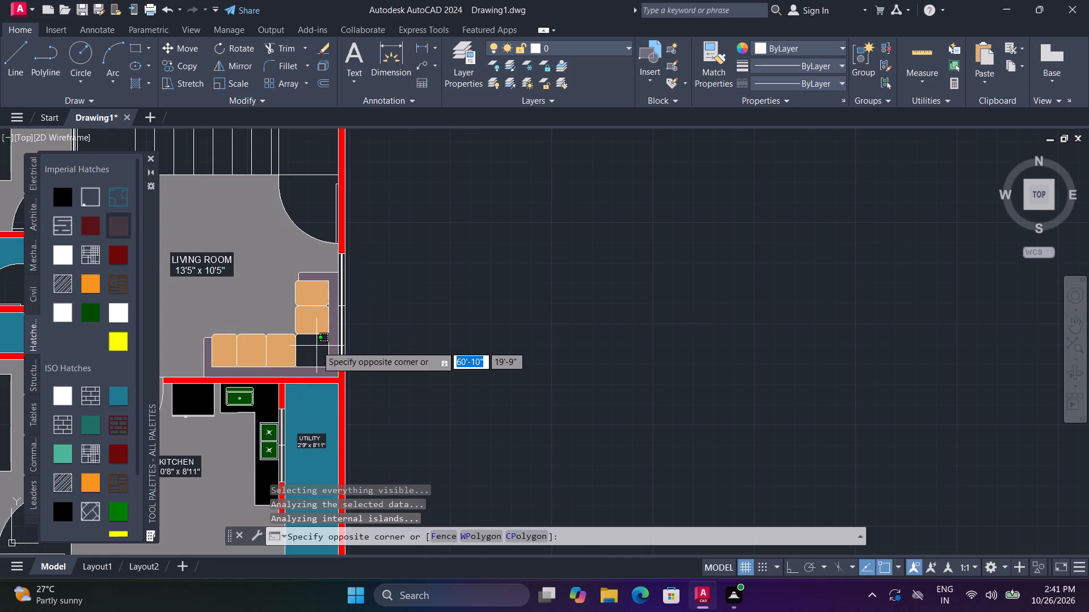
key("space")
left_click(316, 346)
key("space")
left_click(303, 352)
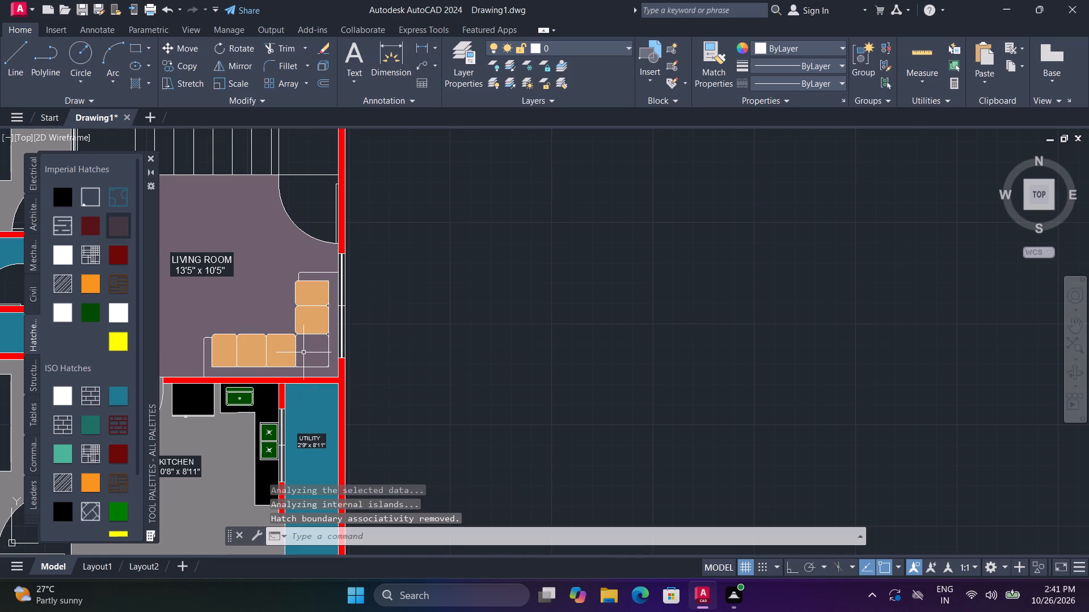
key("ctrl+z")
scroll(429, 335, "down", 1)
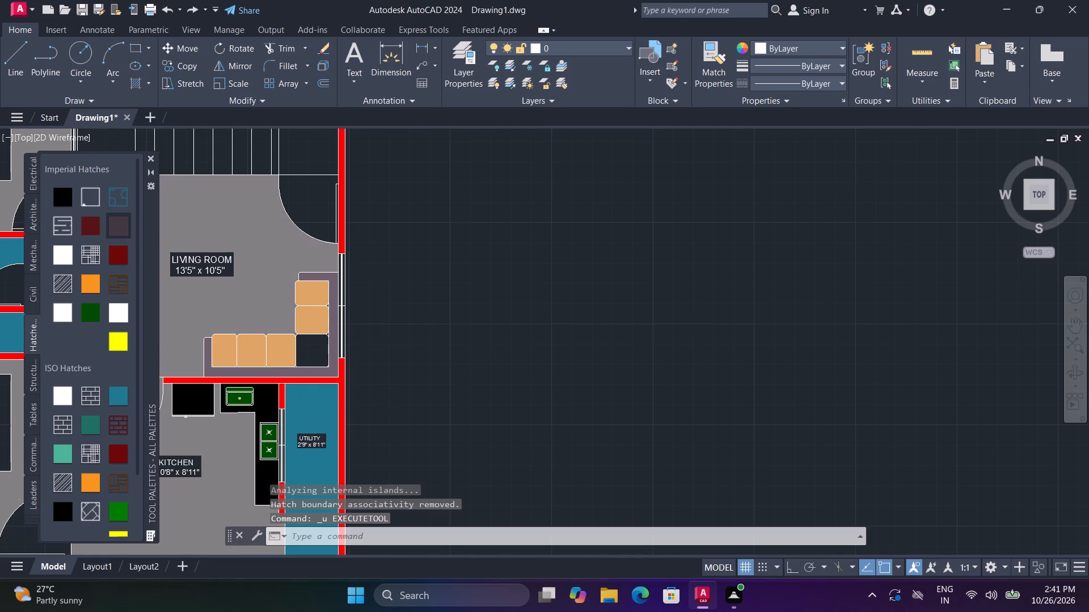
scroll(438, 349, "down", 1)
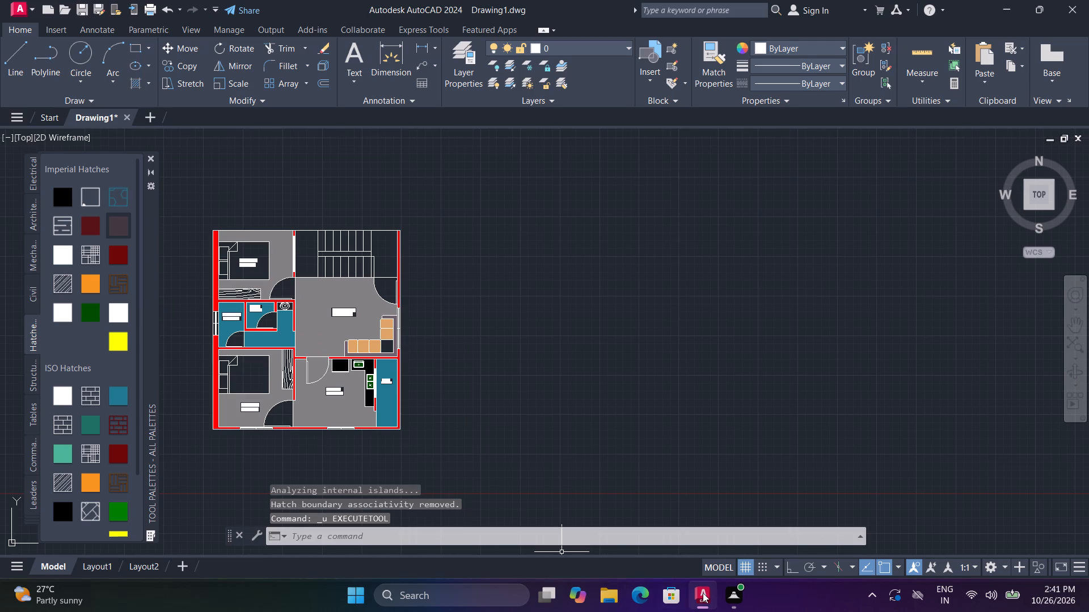
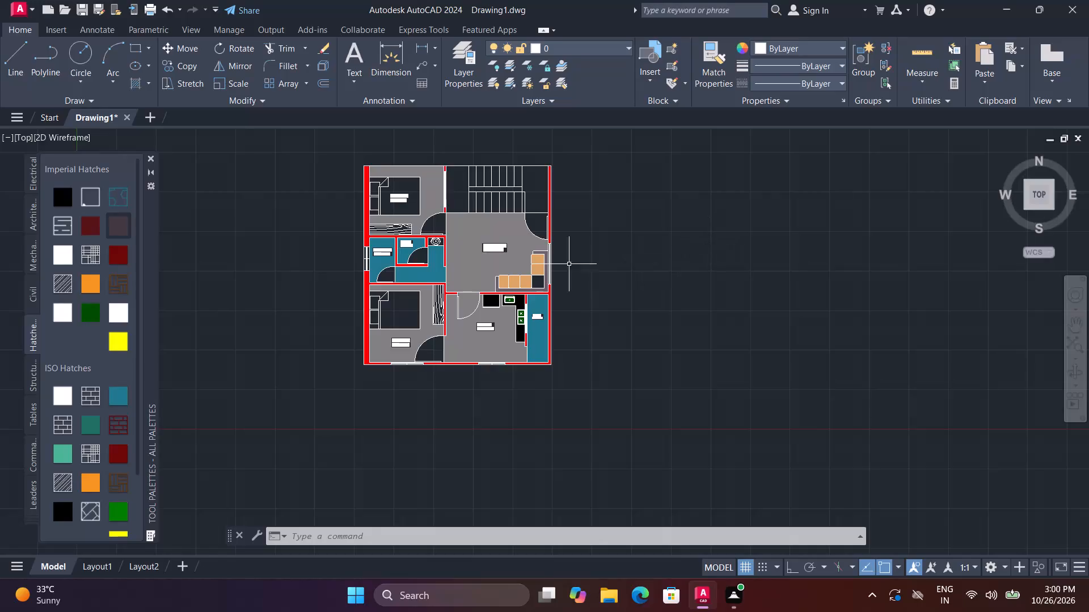
Change the pattern of the Brick imperial hatch tool to the predefined SOLID pattern.
scroll(551, 257, "up", 2)
middle_click_drag(508, 259, 745, 301)
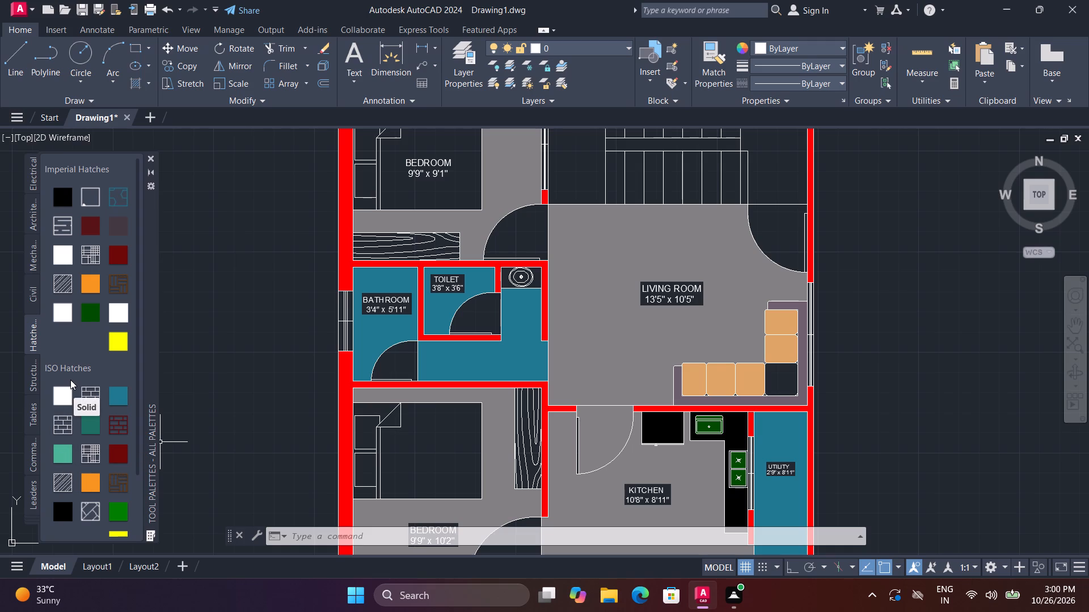
right_click(81, 203)
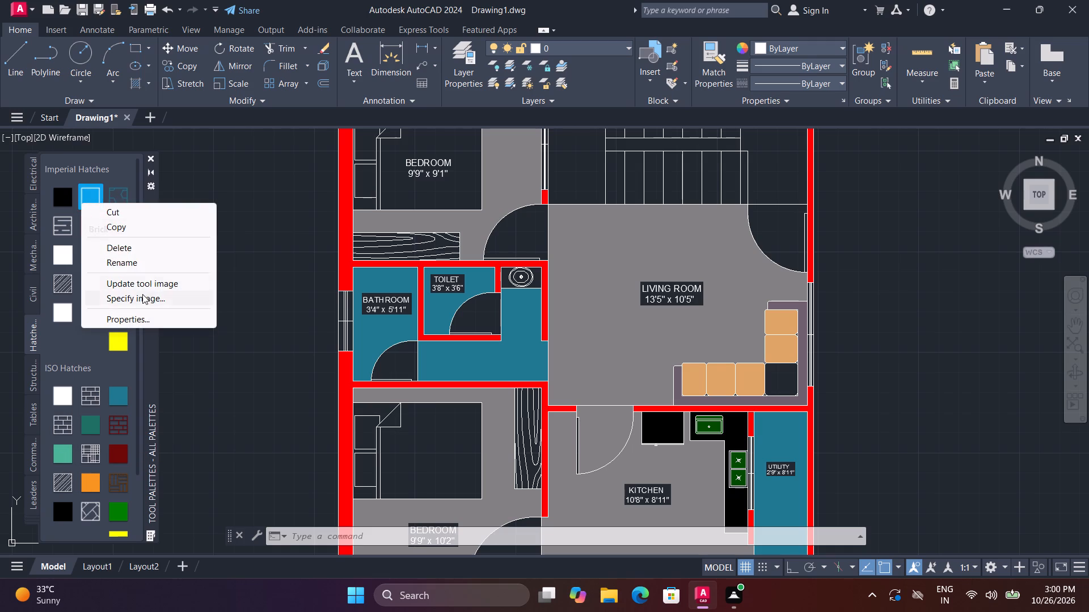
left_click(150, 317)
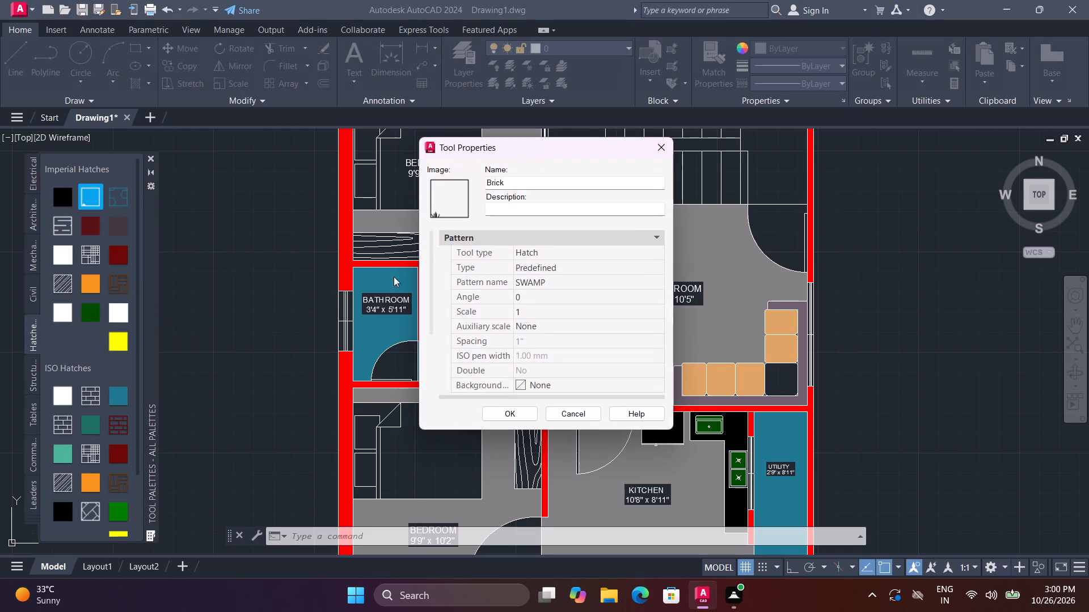
scroll(576, 247, "down", 1)
scroll(578, 240, "up", 2)
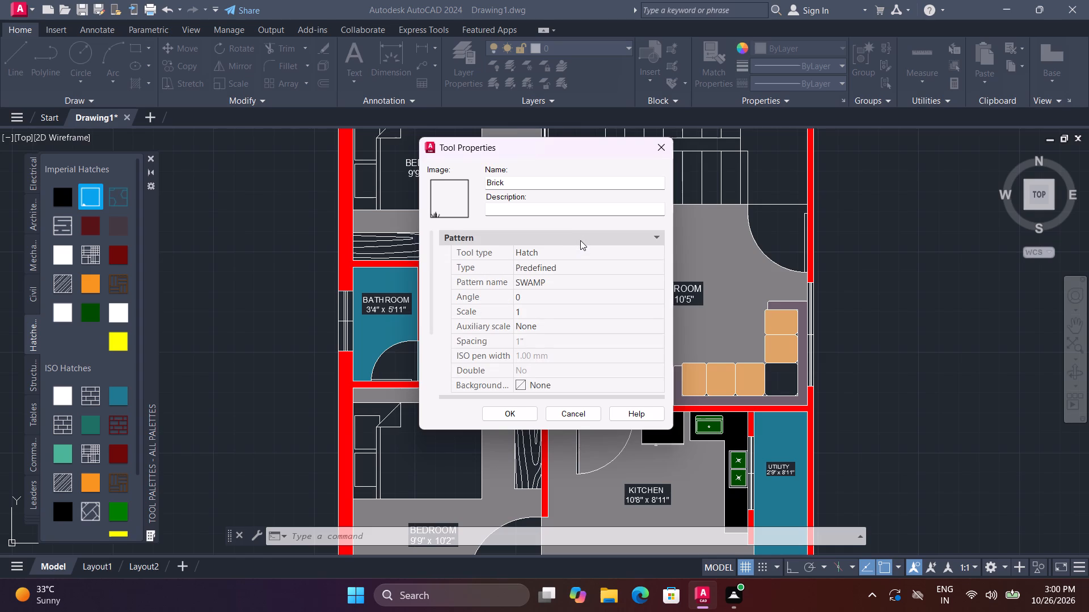
left_click(580, 242)
left_click(580, 242)
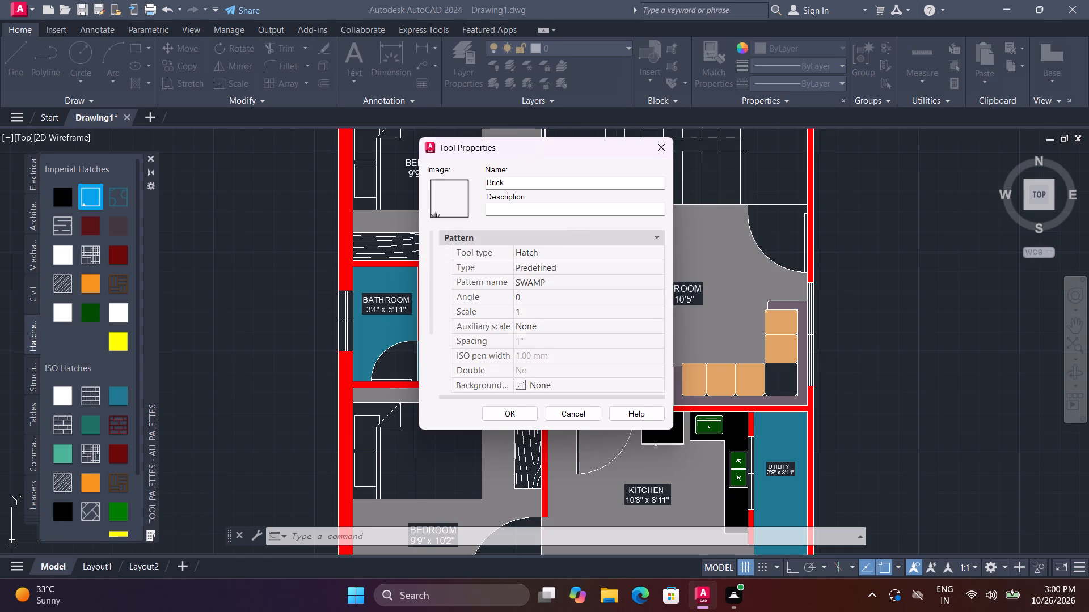
left_click(582, 253)
left_click(652, 252)
left_click(640, 274)
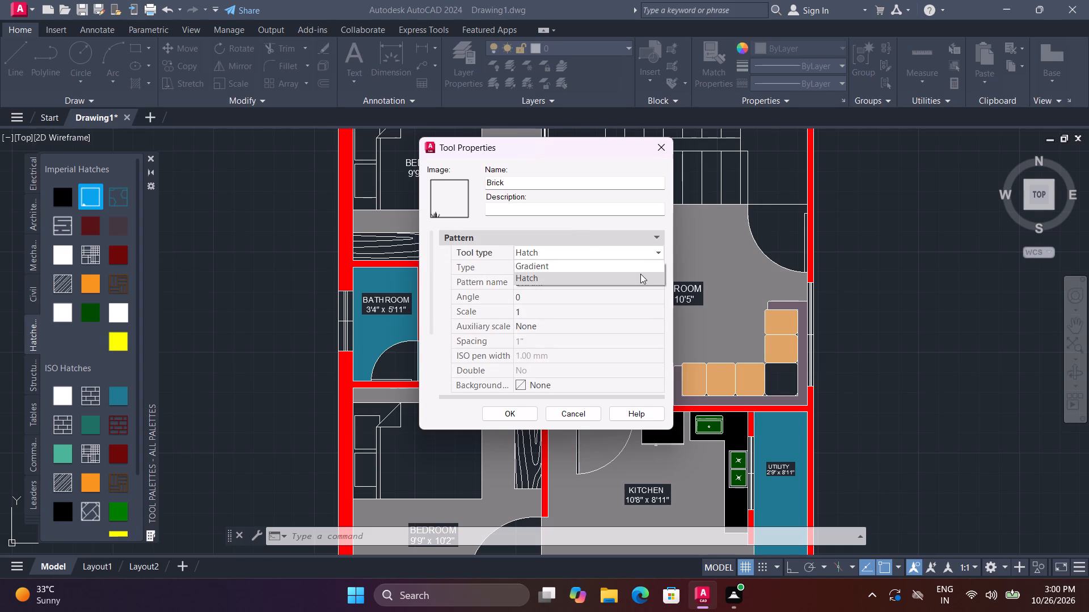
left_click(640, 271)
left_click(655, 267)
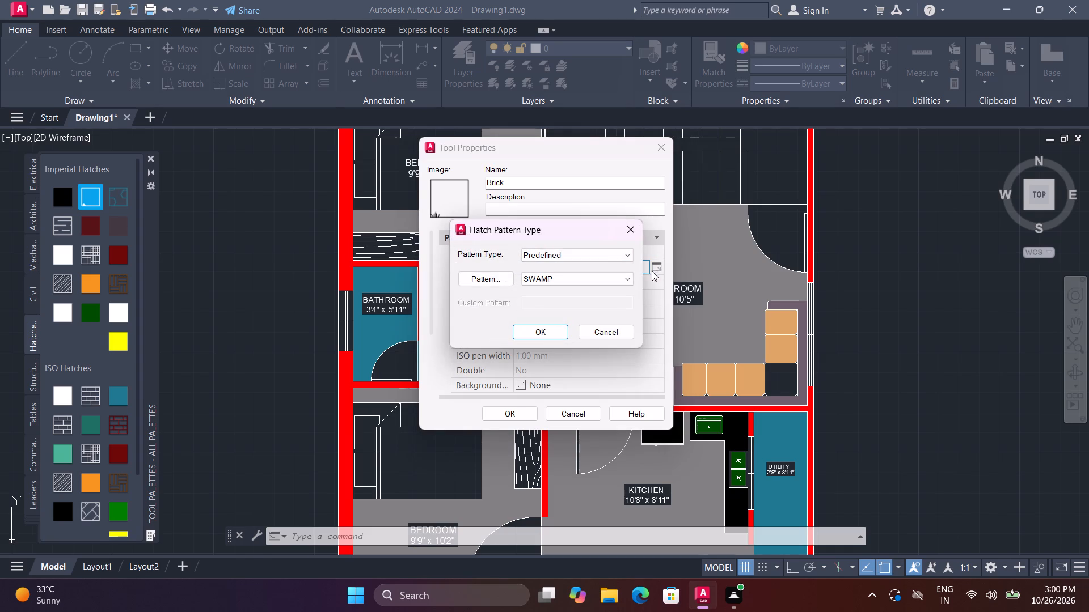
left_click(630, 227)
left_click(625, 283)
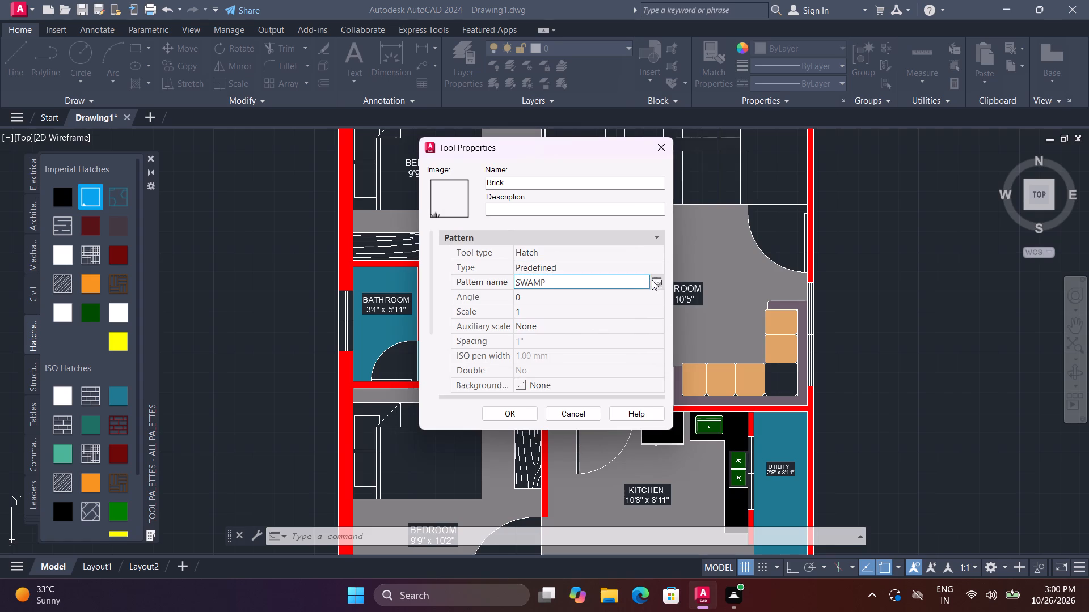
left_click(656, 280)
left_click(438, 187)
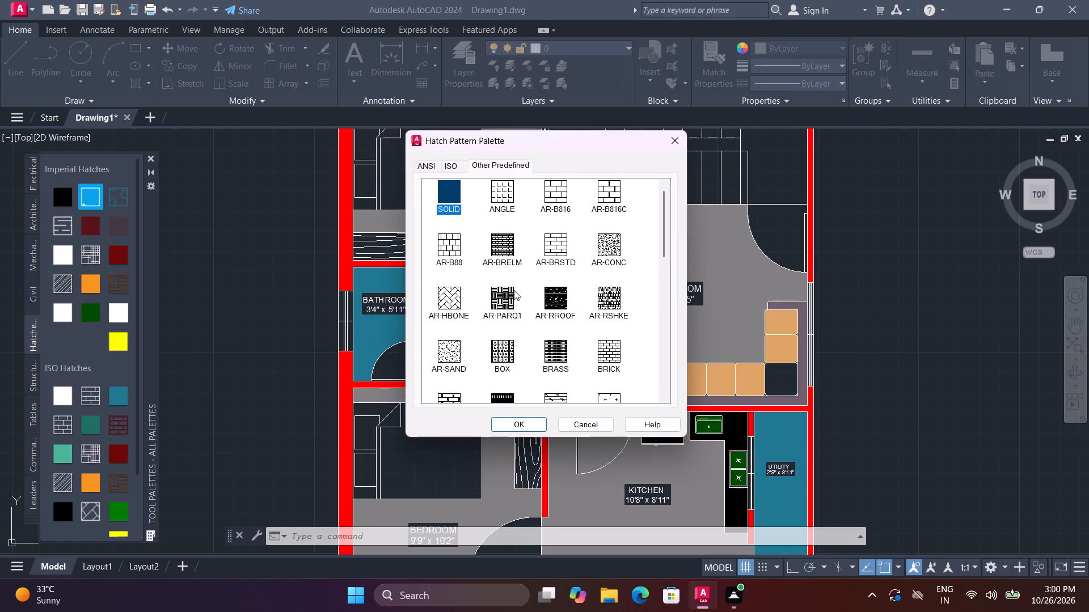
left_click(524, 423)
Set the hatch tool's colour to Cyan and rename it LYT BLUE.
scroll(581, 300, "down", 5)
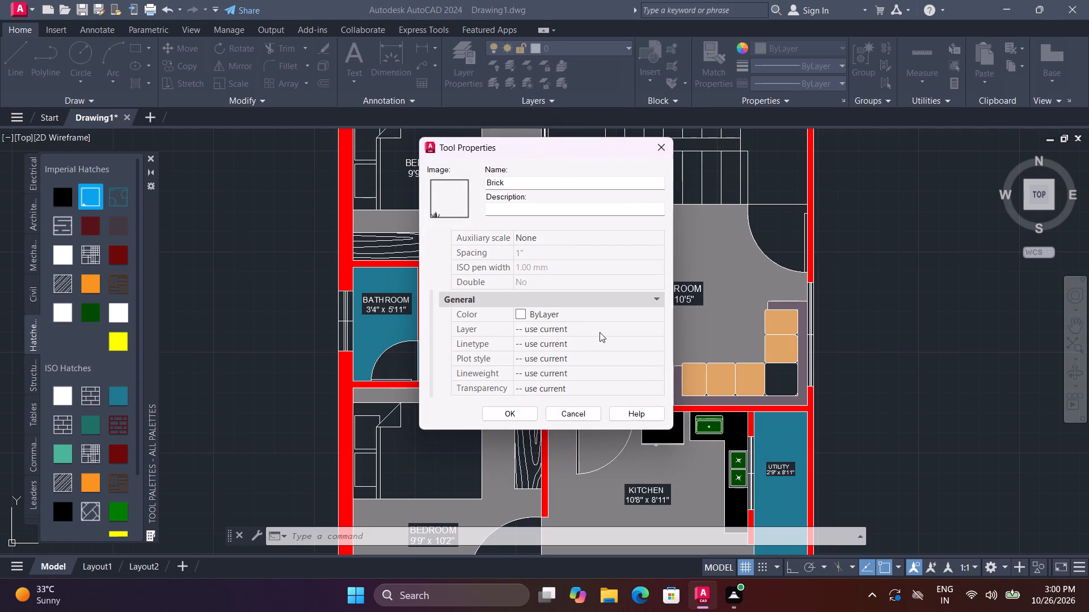
left_click(600, 318)
left_click(658, 317)
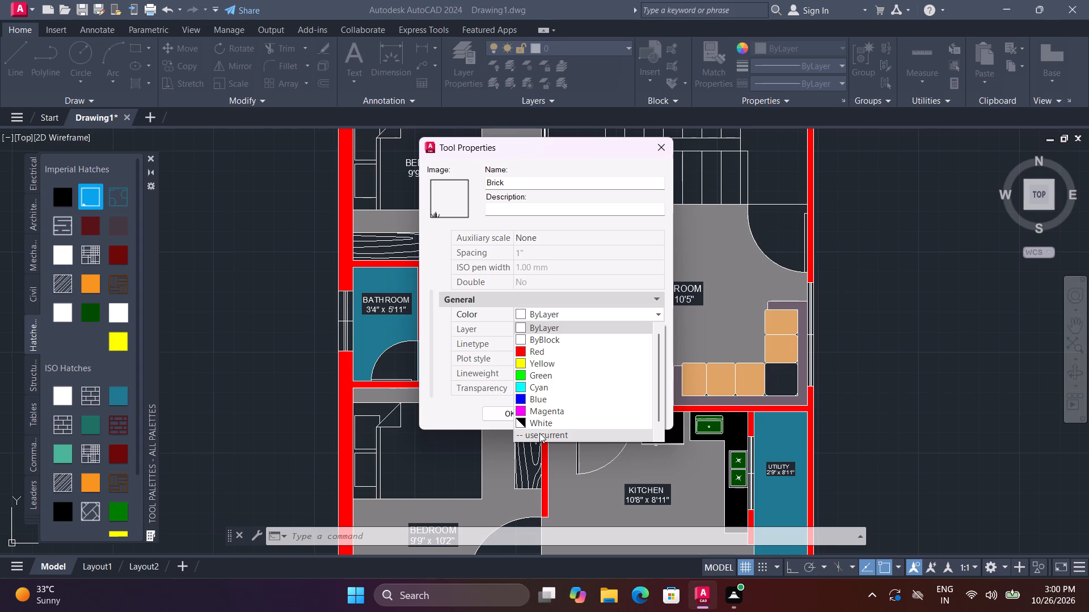
left_click(545, 390)
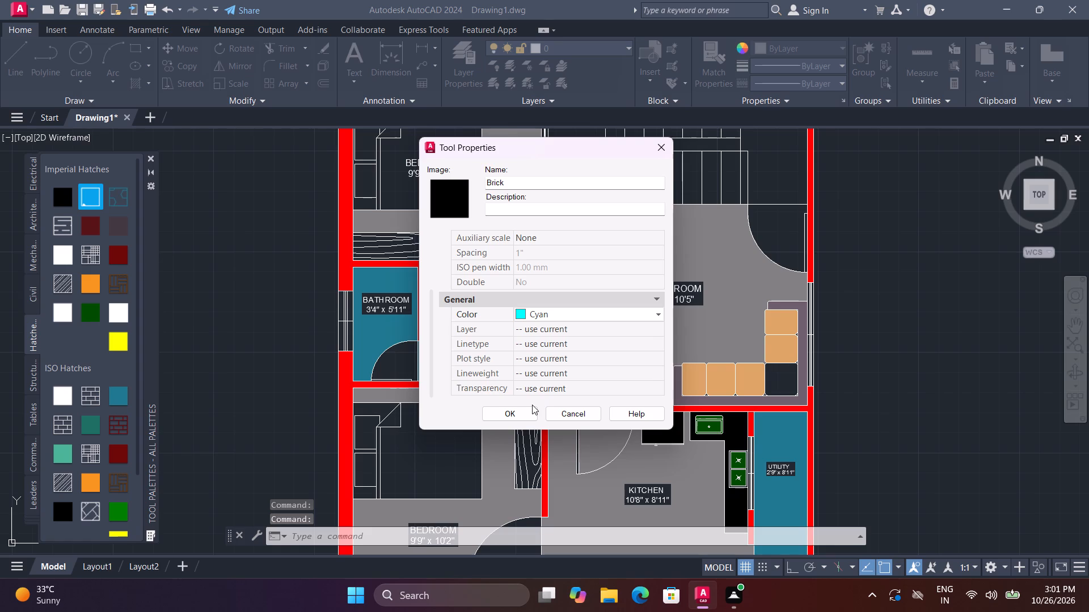
left_click_drag(534, 185, 417, 184)
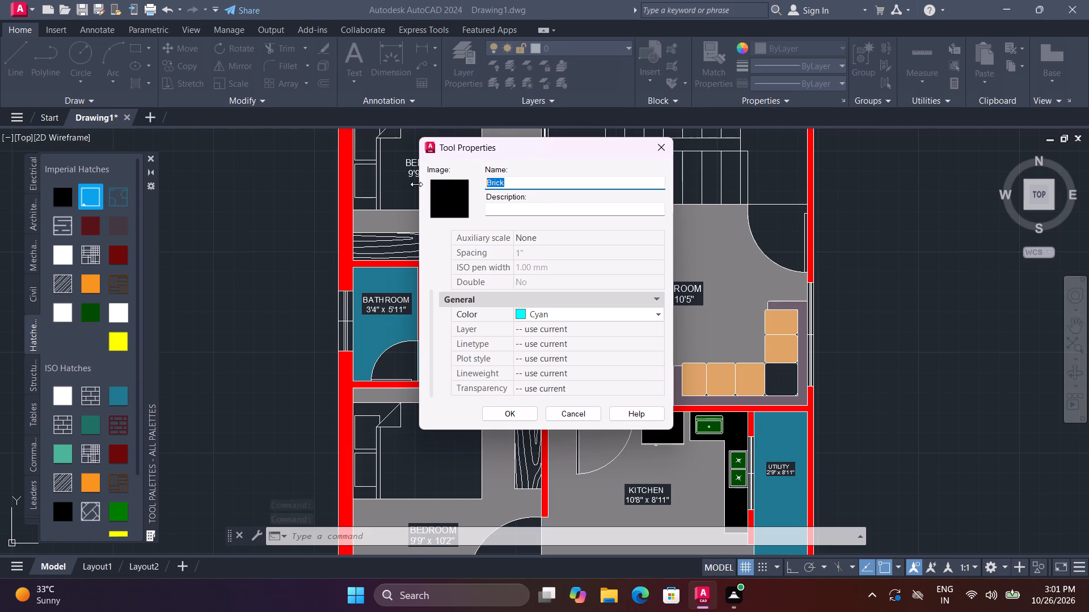
type("LYT BLUE")
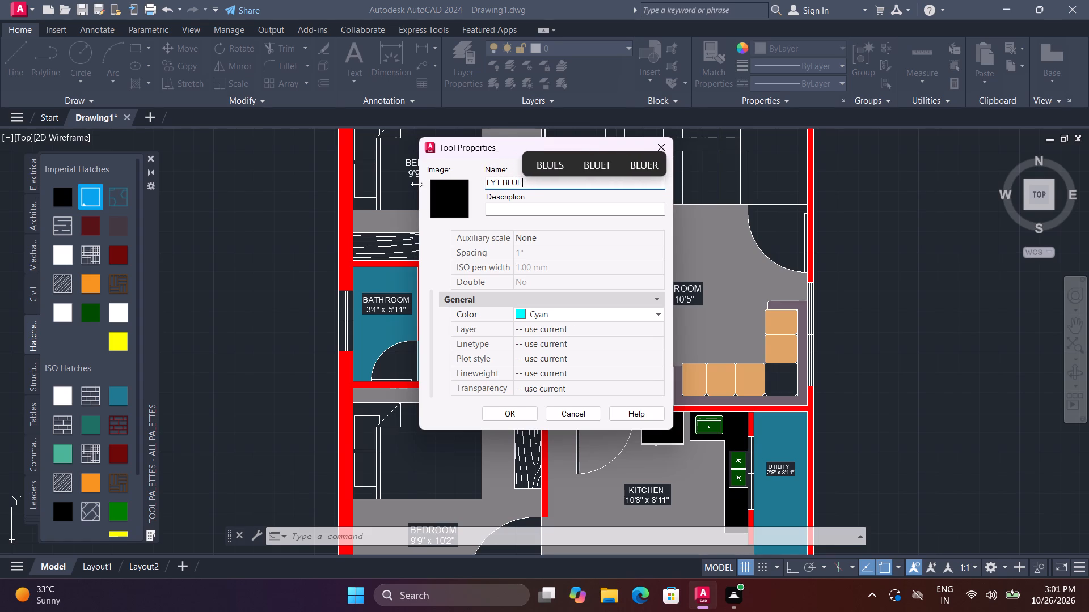
left_click(534, 412)
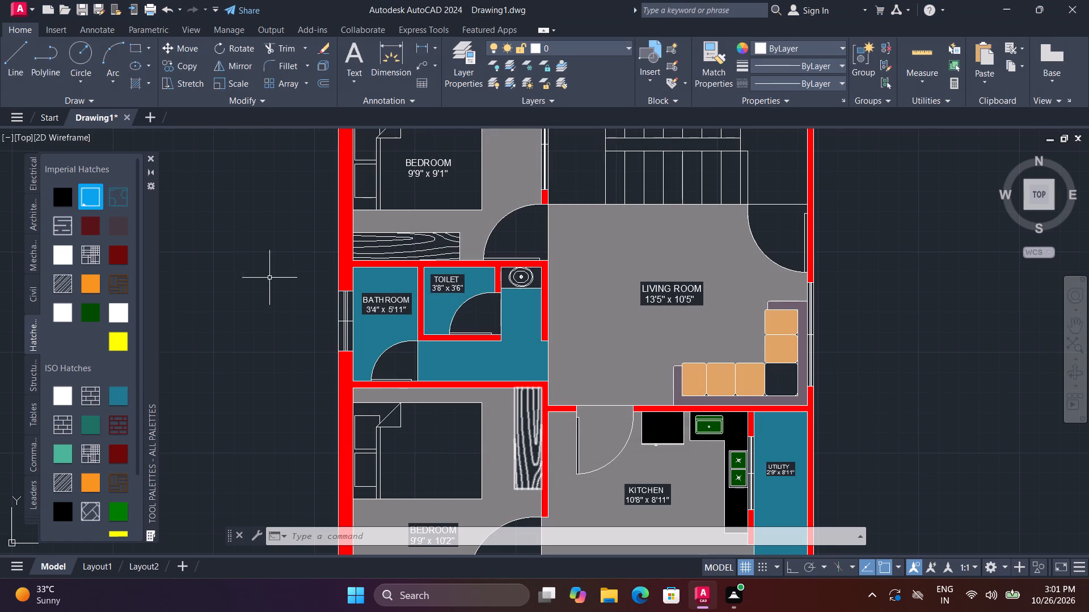
Fill the bathroom, the adjoining wash area, the utility and the toilet floors with the LYT BLUE hatch.
right_click(95, 186)
left_click(135, 270)
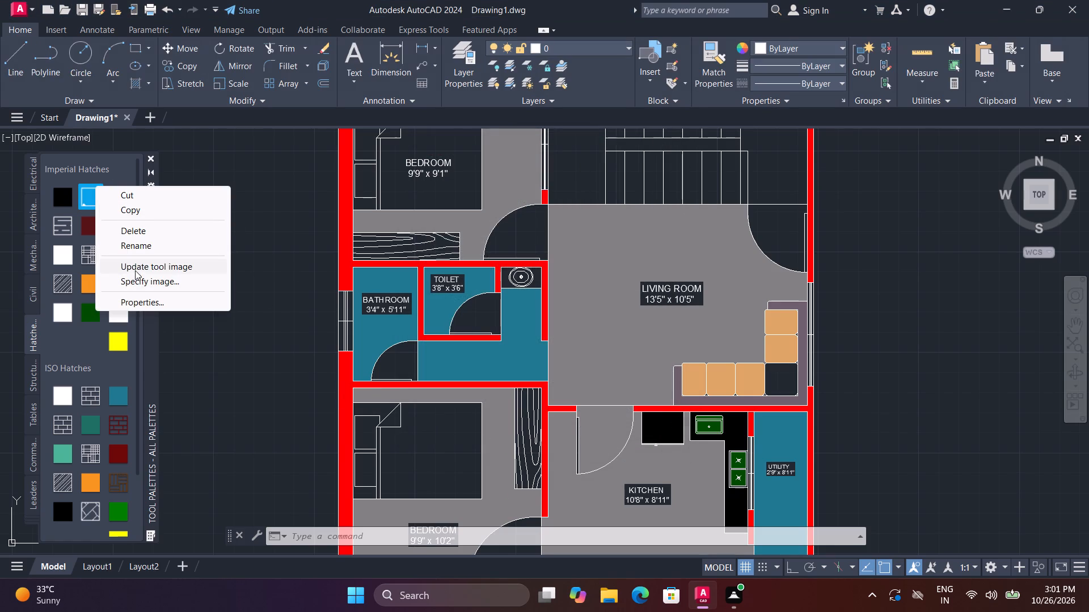
left_click(98, 206)
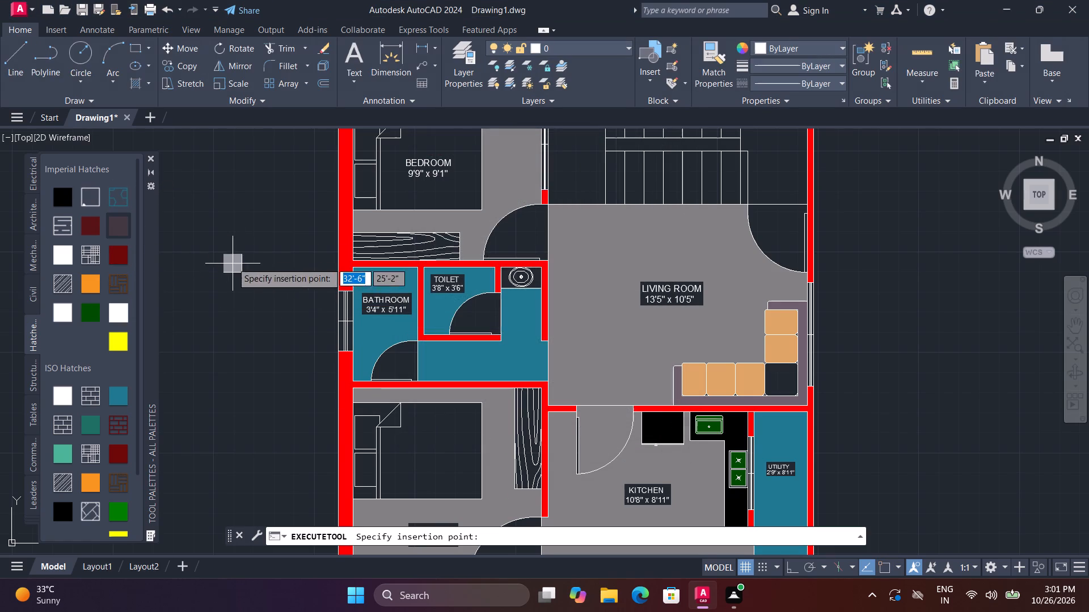
left_click(82, 197)
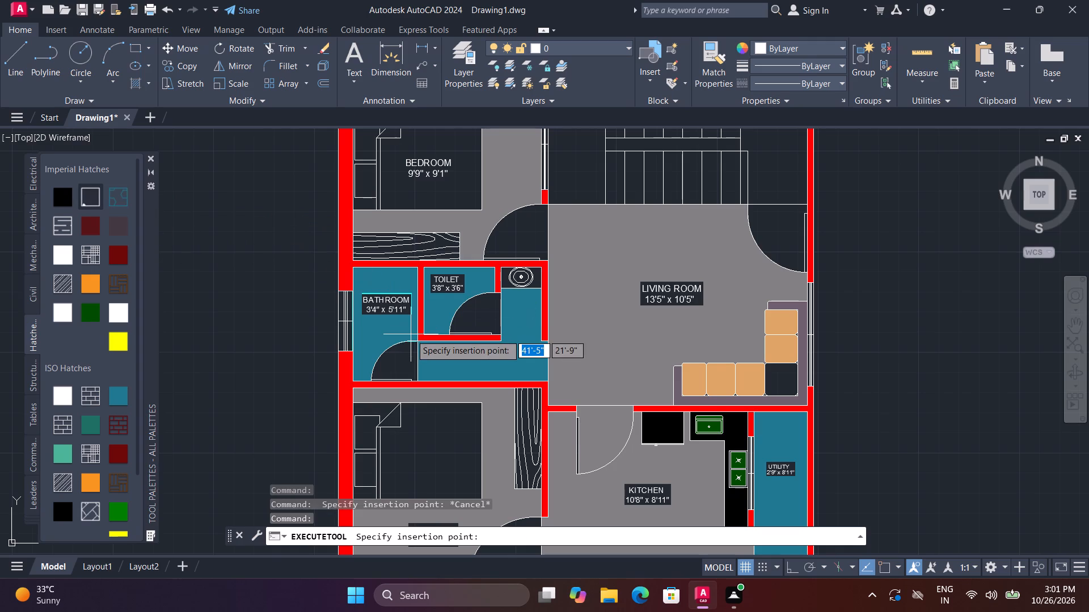
left_click(411, 334)
key("space")
left_click(465, 358)
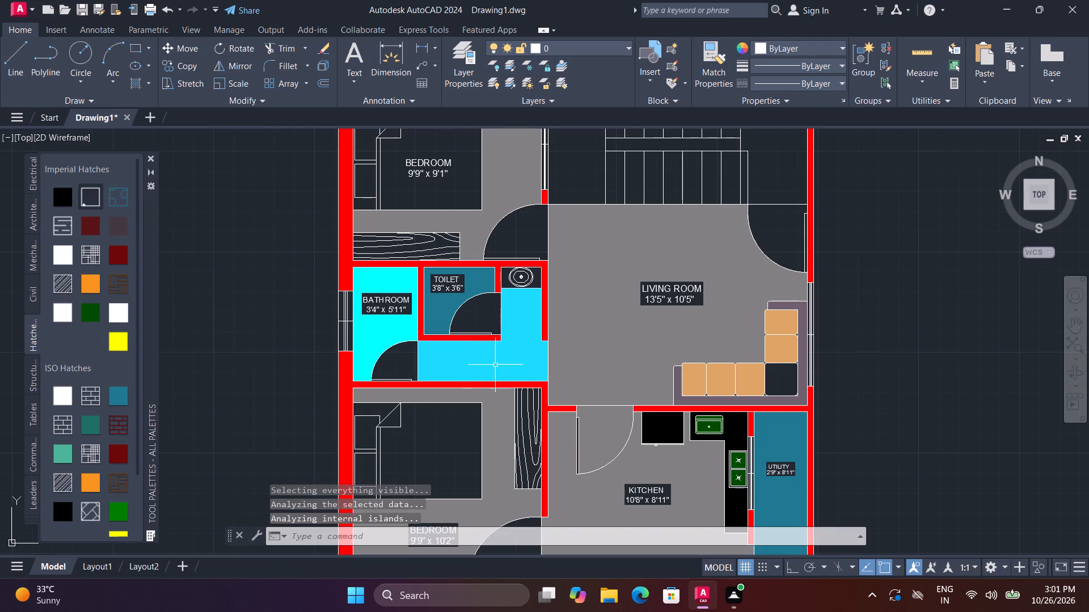
key("space")
left_click(782, 436)
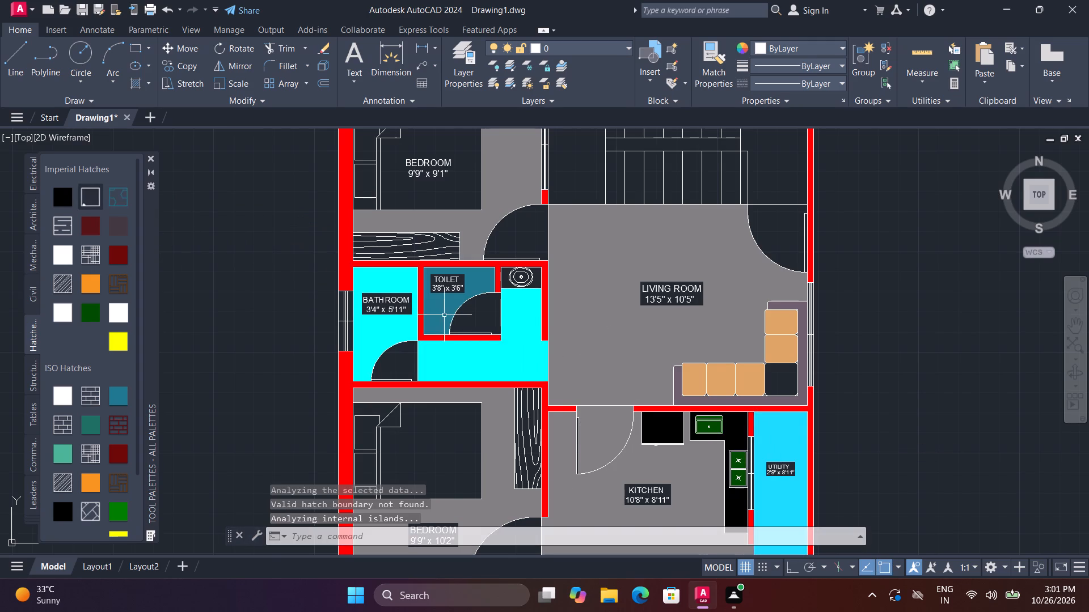
key("space")
left_click(433, 308)
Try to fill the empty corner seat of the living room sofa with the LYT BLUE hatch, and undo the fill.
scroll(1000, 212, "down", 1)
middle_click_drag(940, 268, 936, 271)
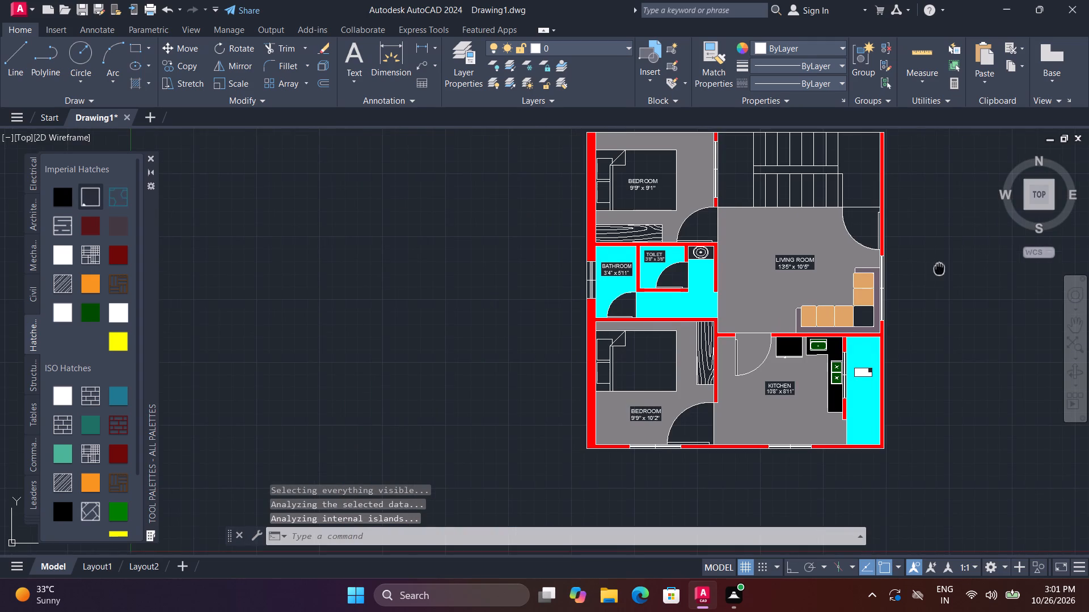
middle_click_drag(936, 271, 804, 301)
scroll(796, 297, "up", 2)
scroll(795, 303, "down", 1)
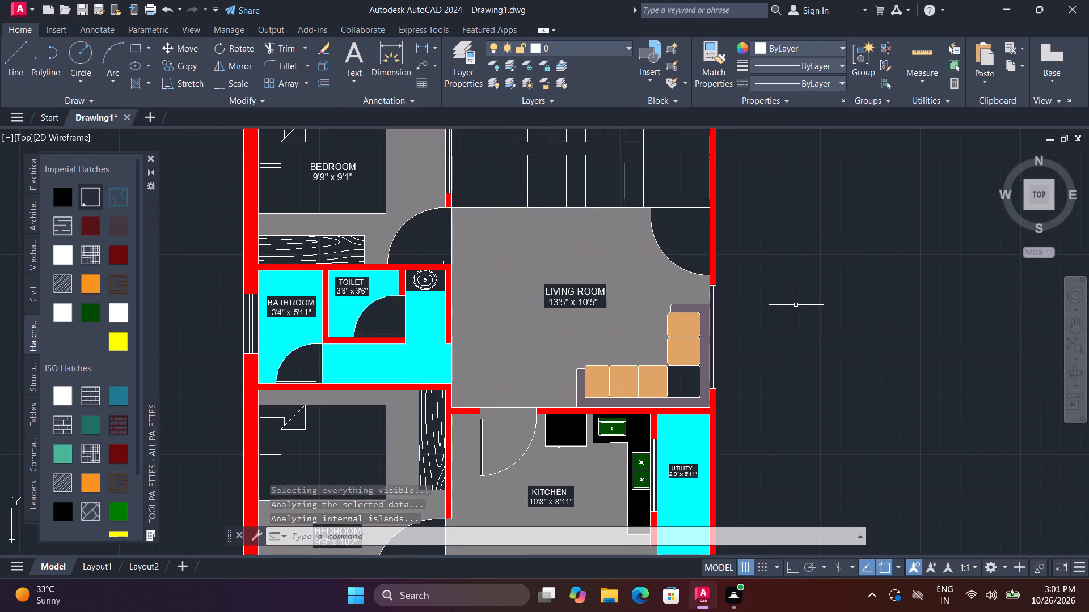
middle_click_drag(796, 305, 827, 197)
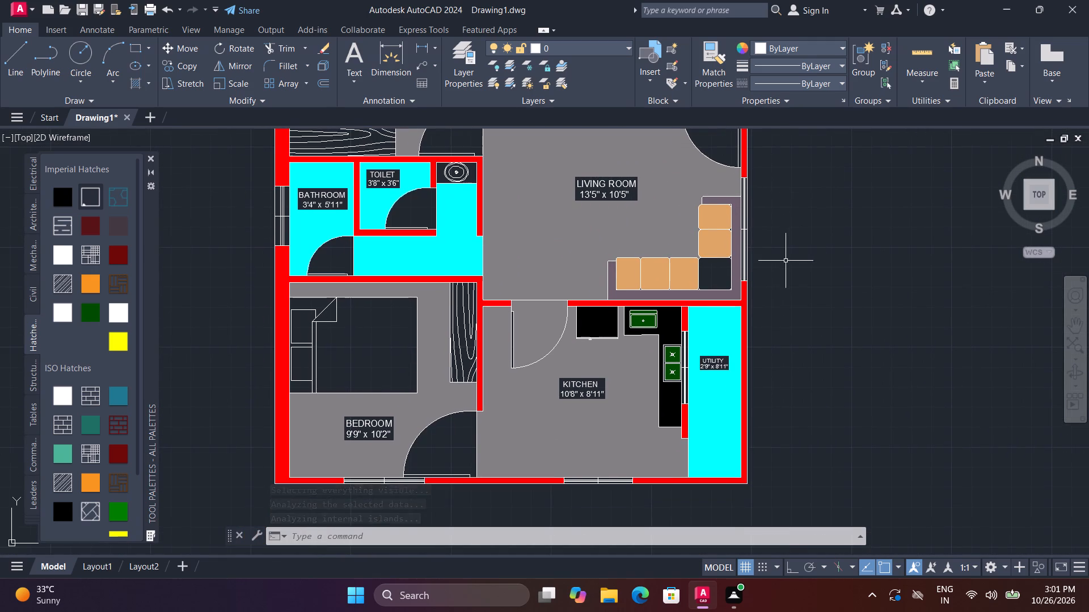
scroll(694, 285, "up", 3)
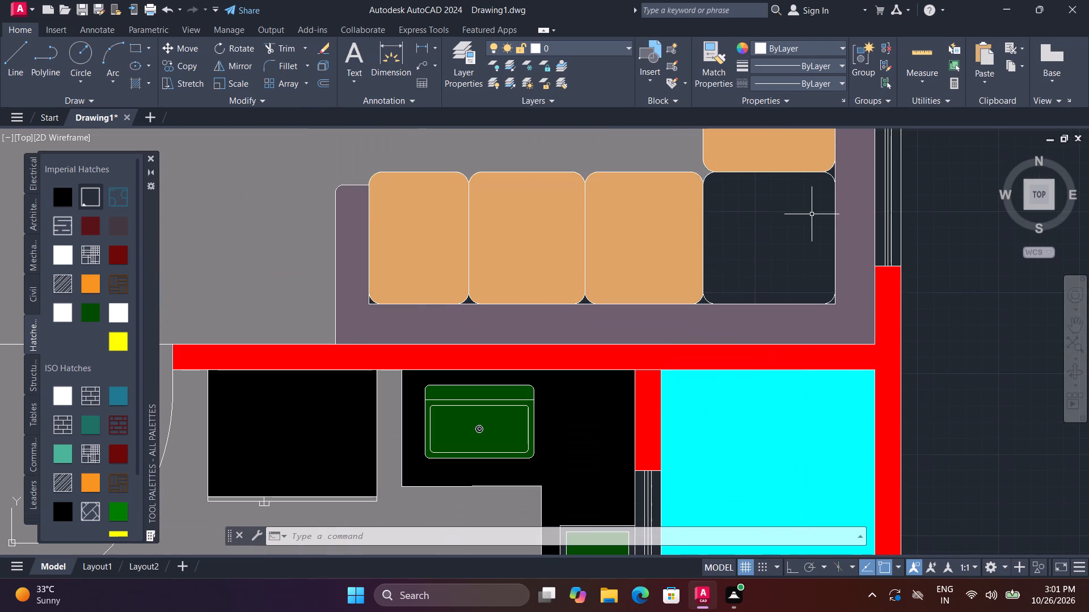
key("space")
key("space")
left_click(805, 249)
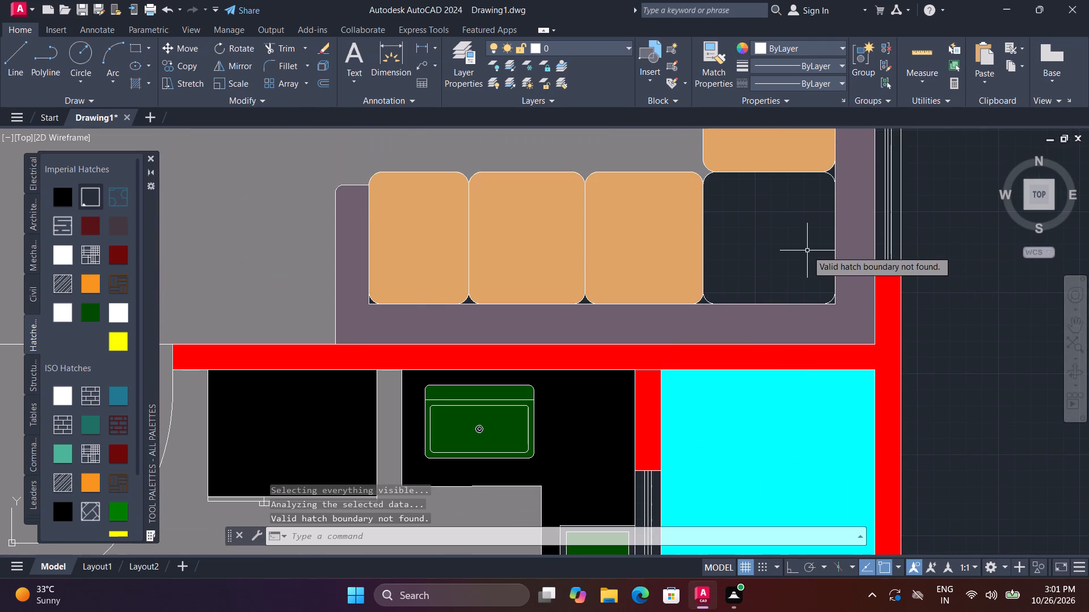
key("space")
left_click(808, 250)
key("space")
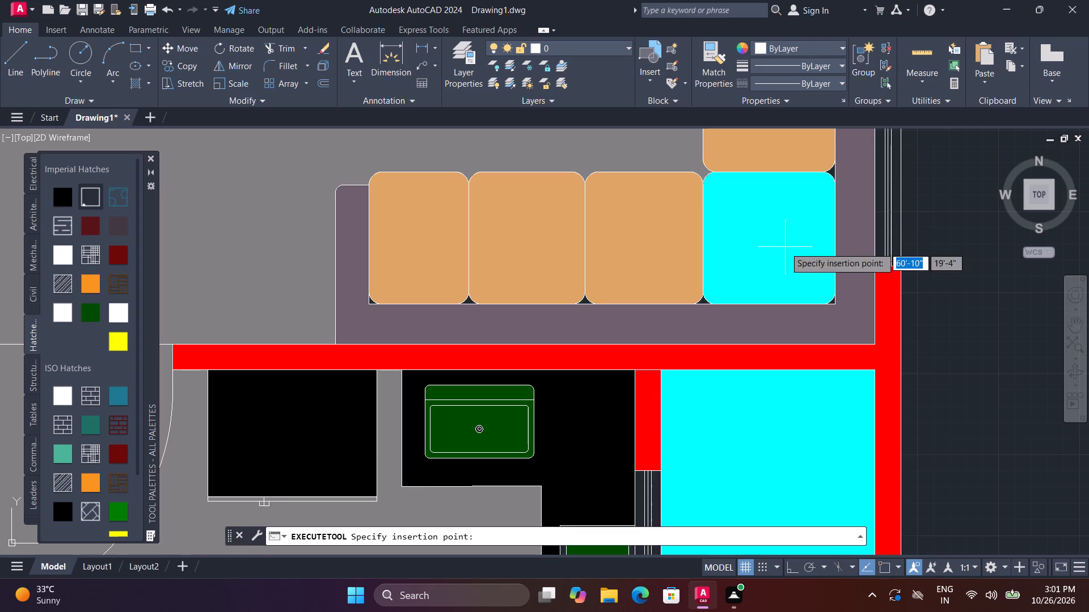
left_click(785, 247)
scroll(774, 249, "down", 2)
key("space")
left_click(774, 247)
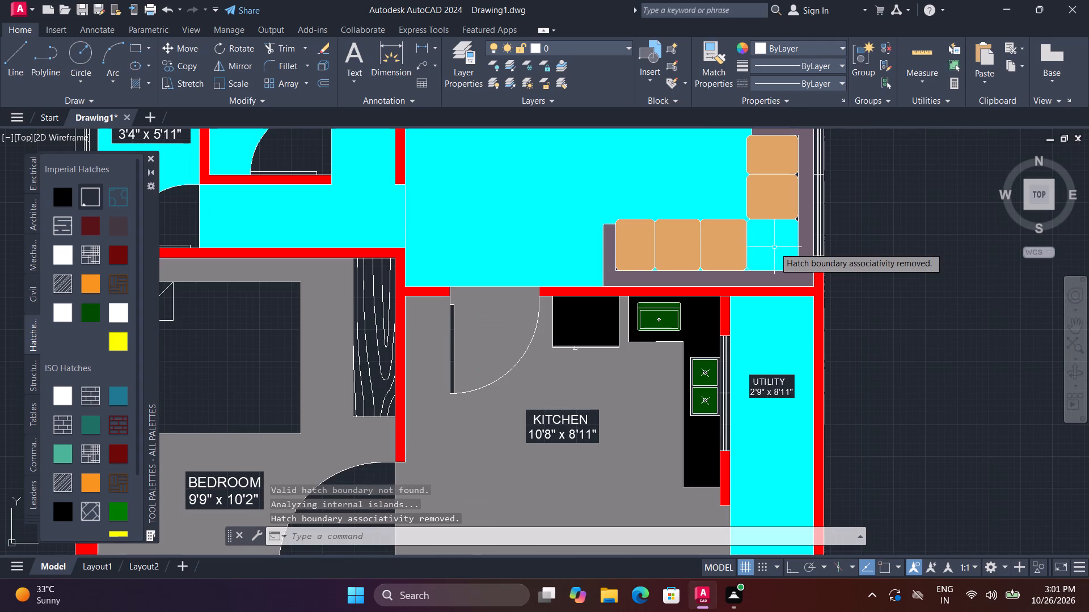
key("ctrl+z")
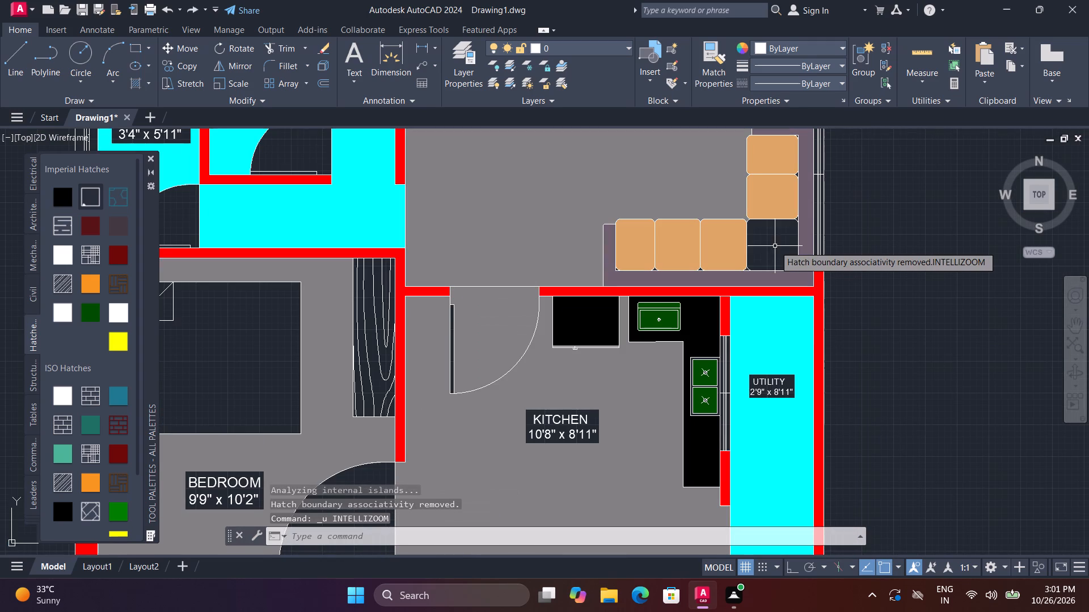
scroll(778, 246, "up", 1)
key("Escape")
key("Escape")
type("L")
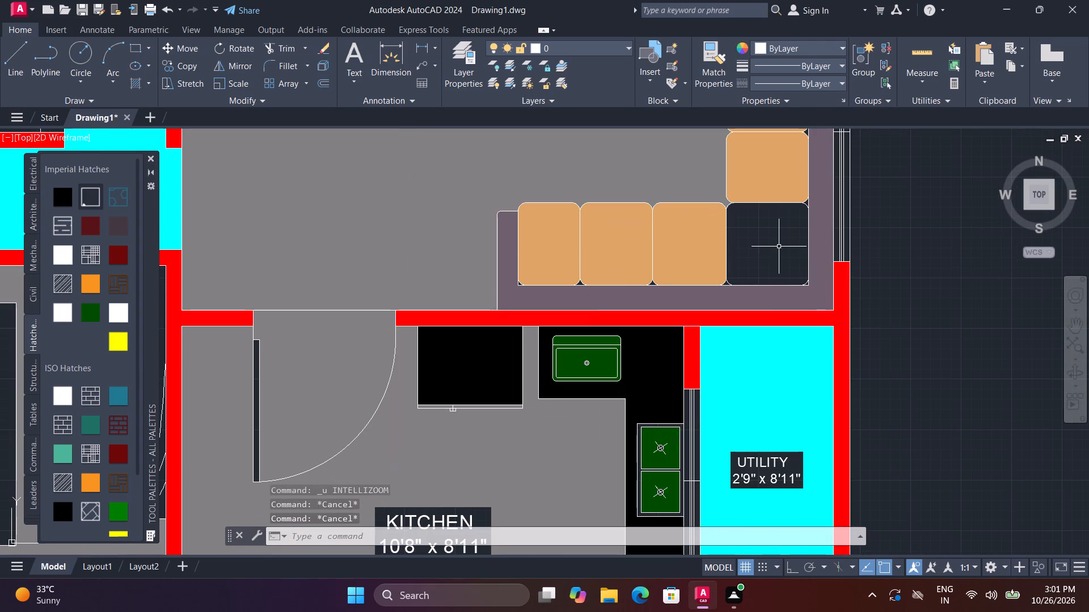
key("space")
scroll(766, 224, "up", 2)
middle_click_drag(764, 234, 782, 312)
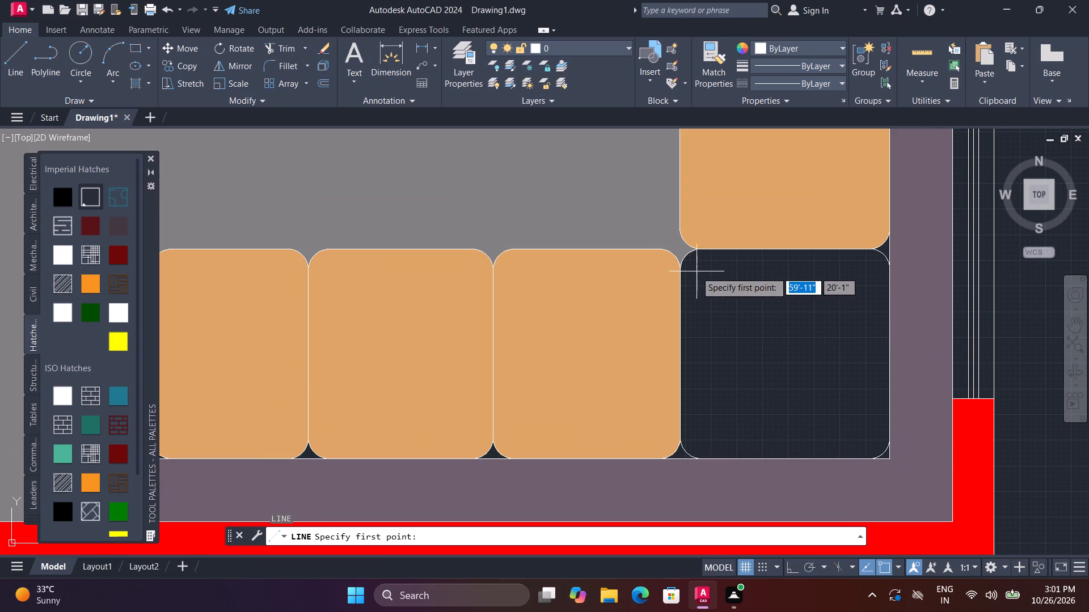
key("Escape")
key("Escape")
Extend the outline edges on all four sides of the living room sofa's empty corner seat.
key("e")
type("X")
key("space")
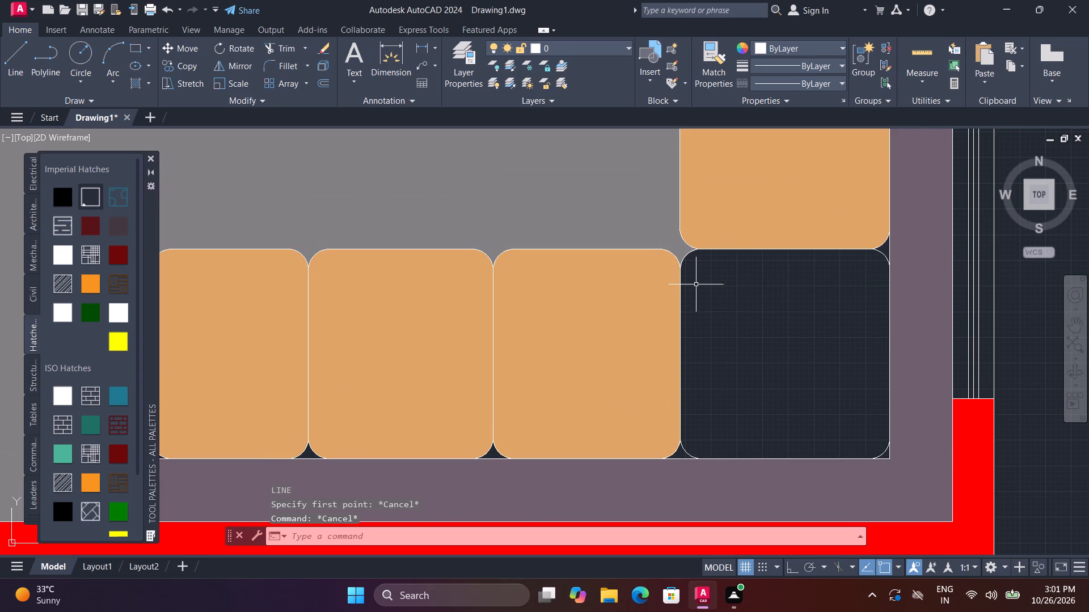
key("space")
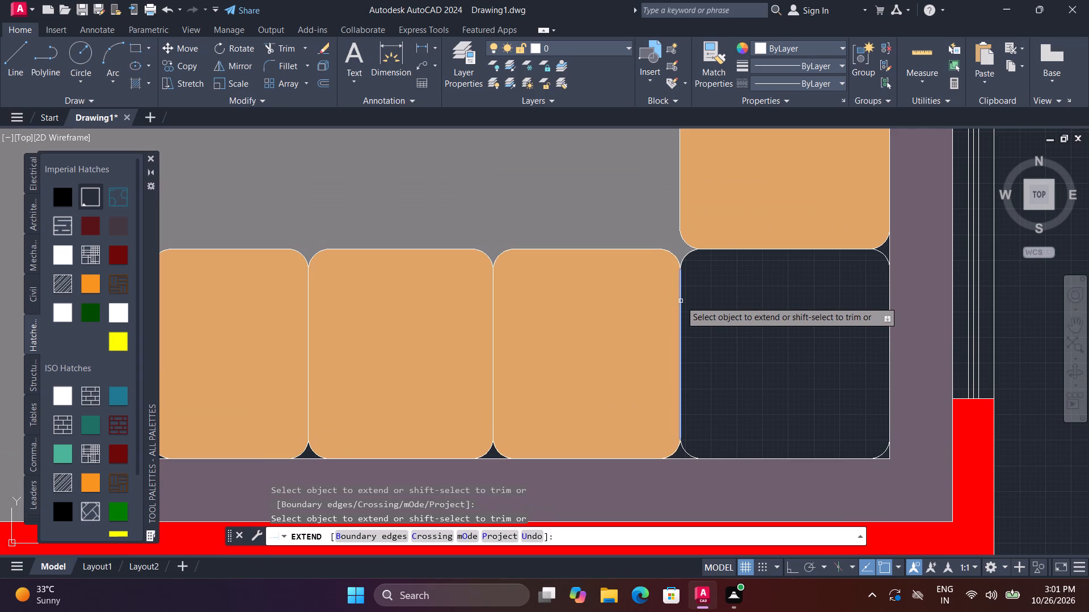
left_click(681, 301)
left_click(723, 249)
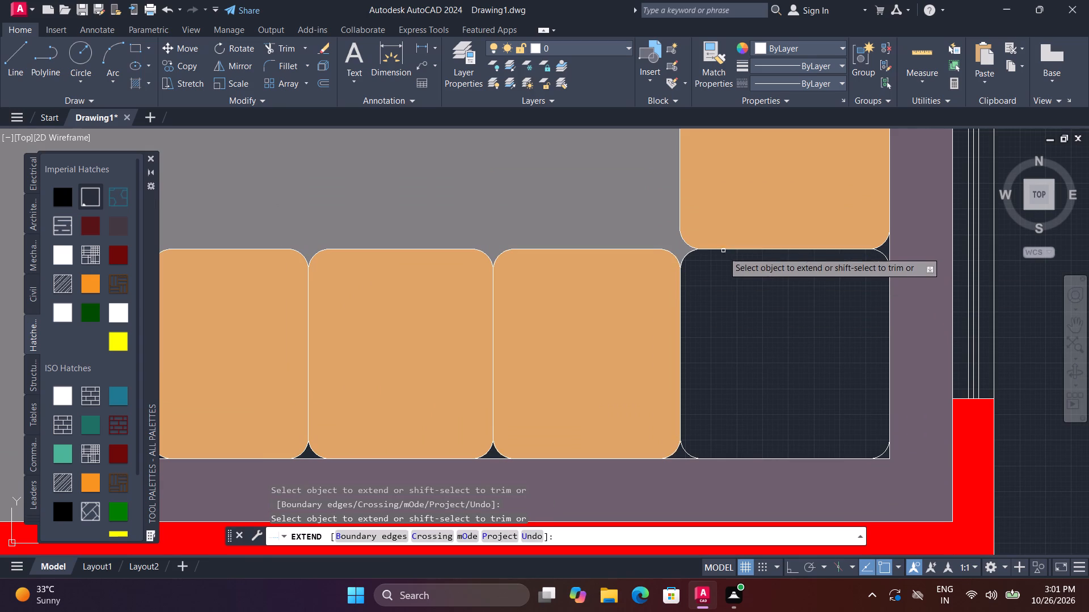
left_click(890, 301)
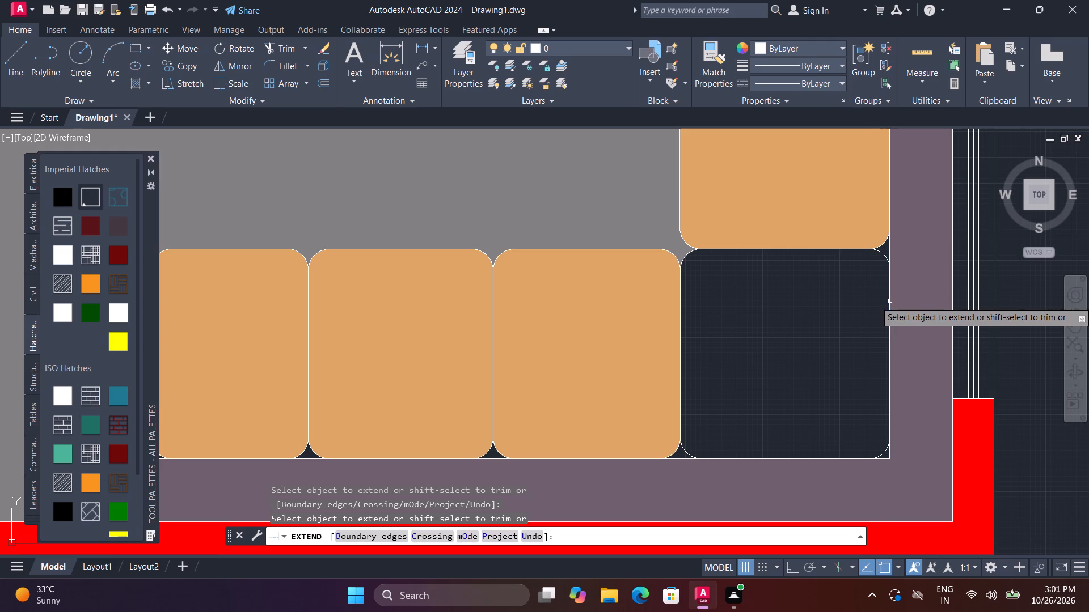
scroll(877, 325, "down", 2)
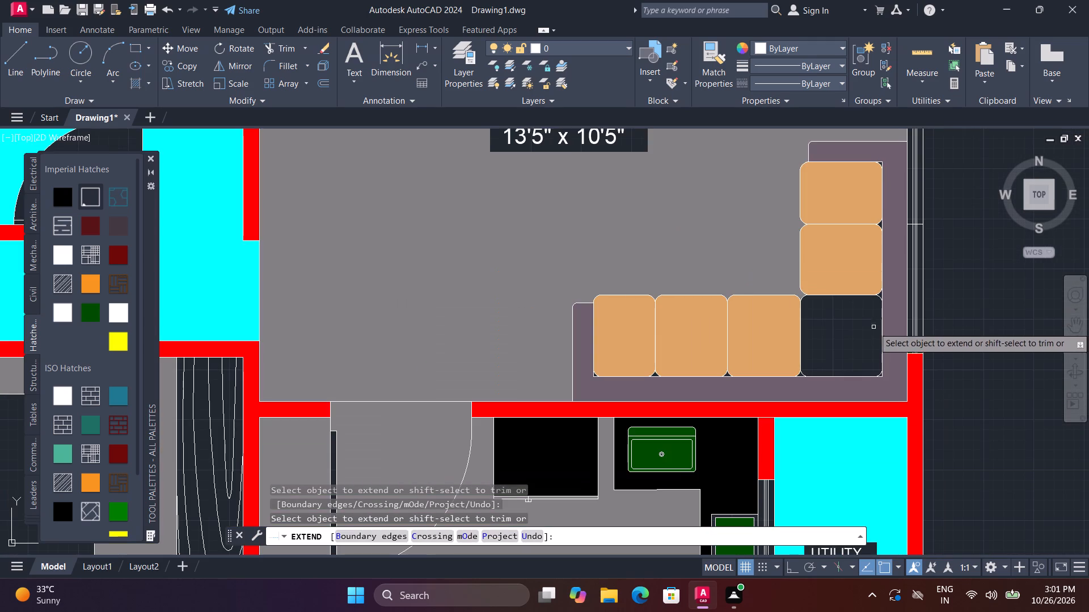
scroll(868, 338, "up", 2)
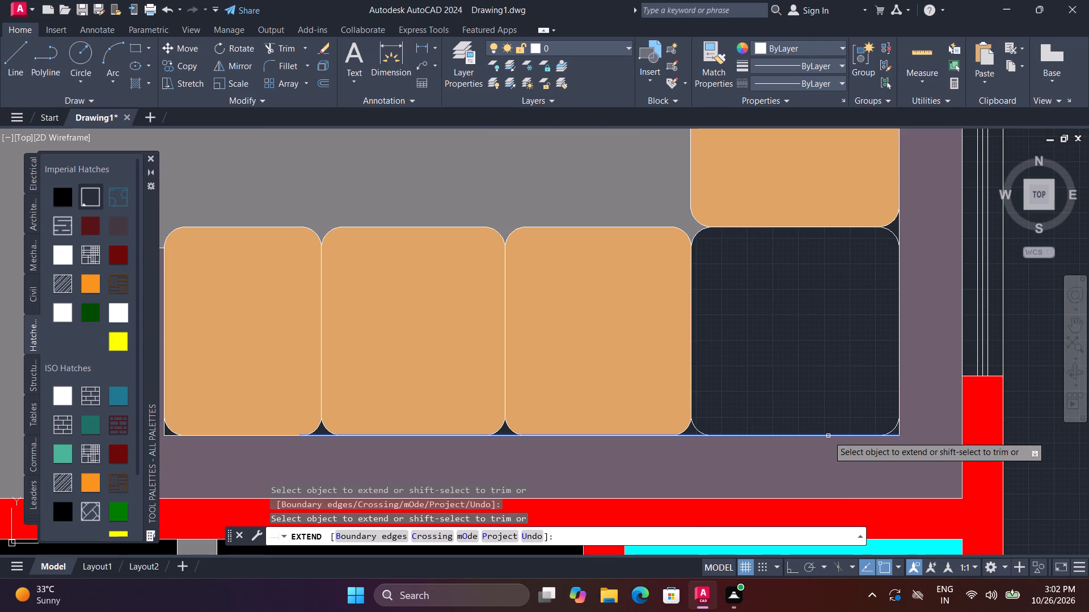
left_click(828, 436)
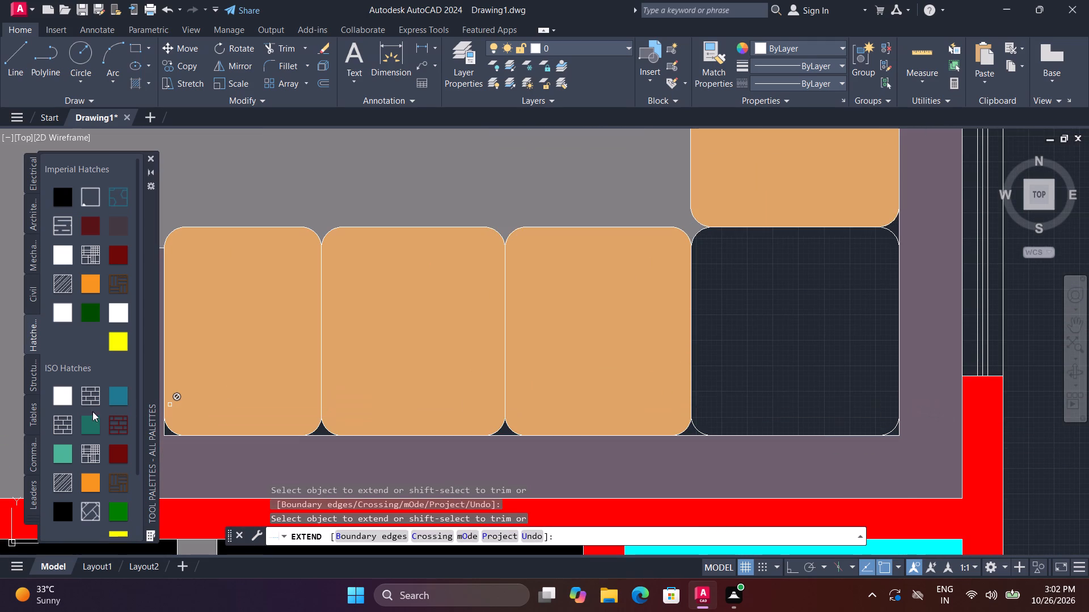
key("space")
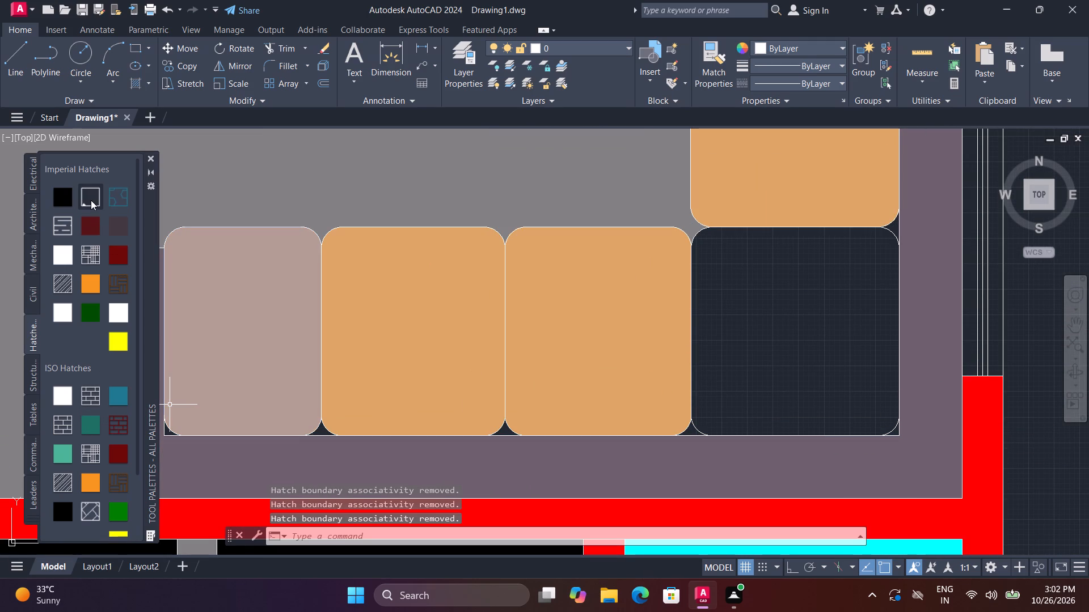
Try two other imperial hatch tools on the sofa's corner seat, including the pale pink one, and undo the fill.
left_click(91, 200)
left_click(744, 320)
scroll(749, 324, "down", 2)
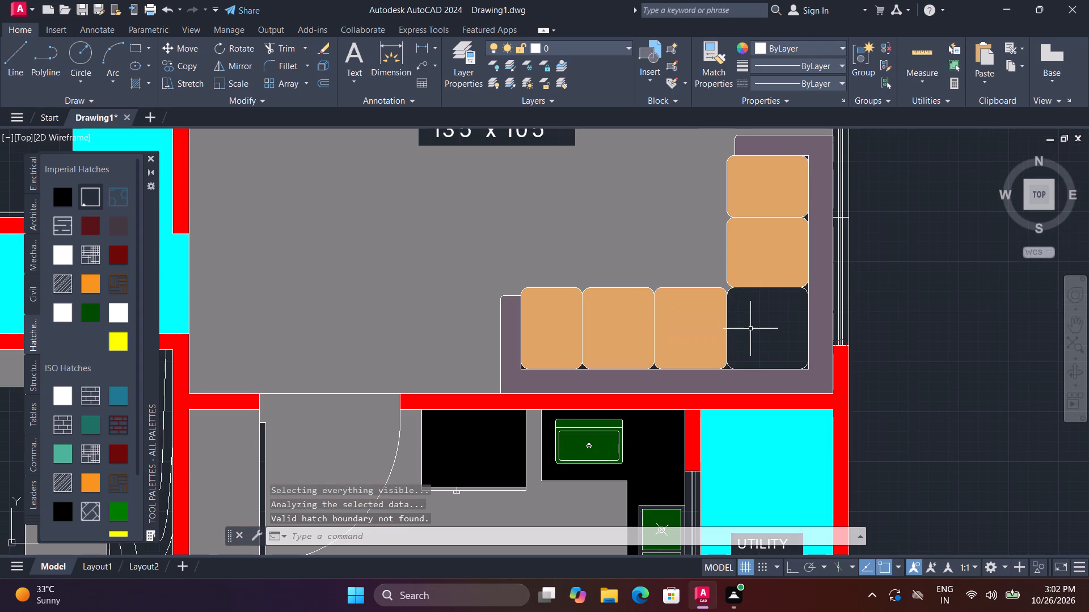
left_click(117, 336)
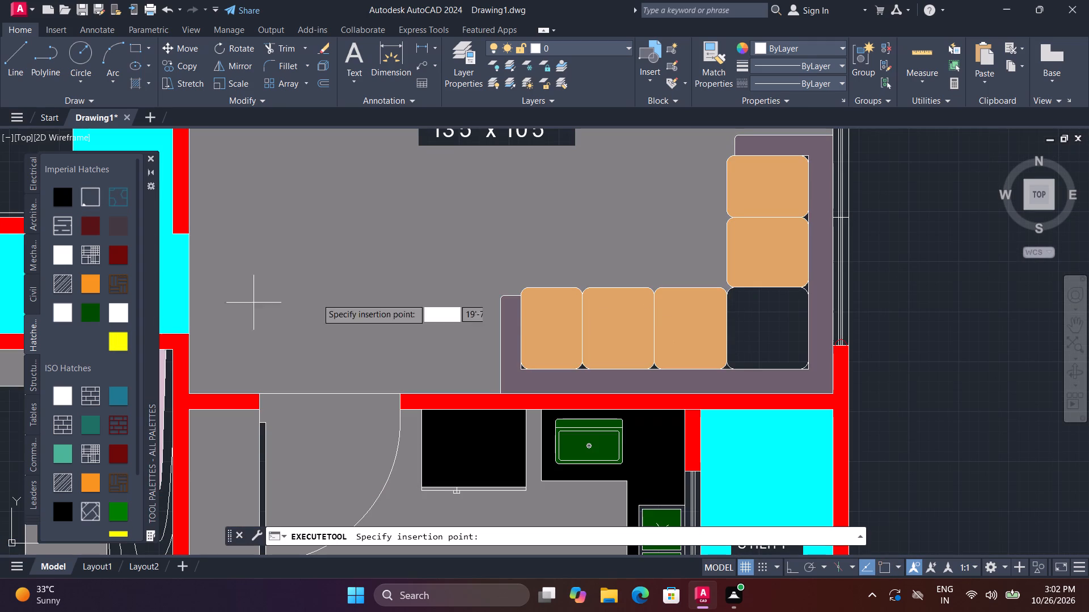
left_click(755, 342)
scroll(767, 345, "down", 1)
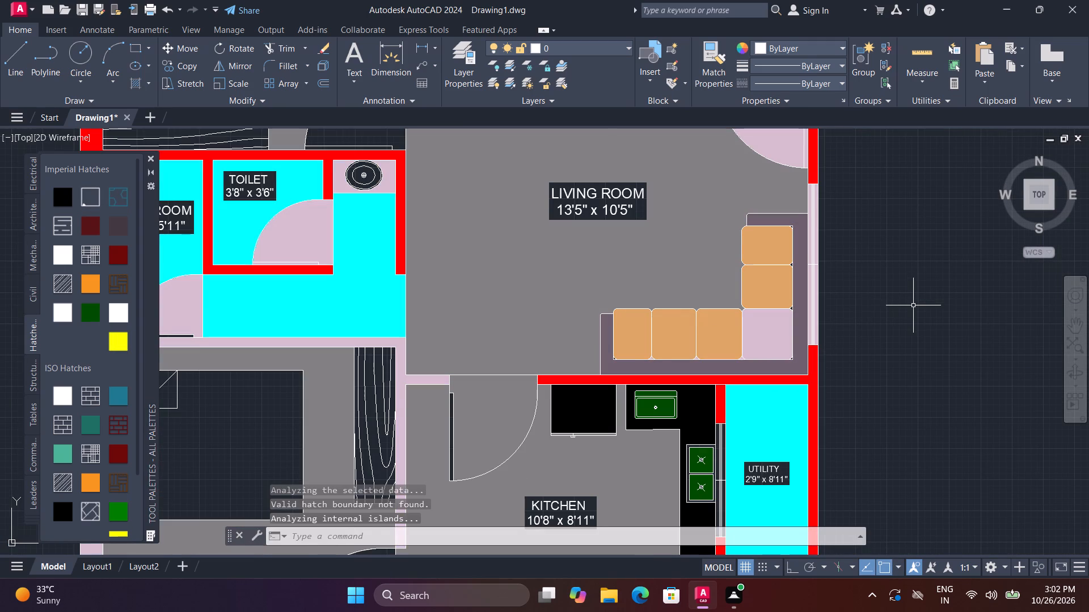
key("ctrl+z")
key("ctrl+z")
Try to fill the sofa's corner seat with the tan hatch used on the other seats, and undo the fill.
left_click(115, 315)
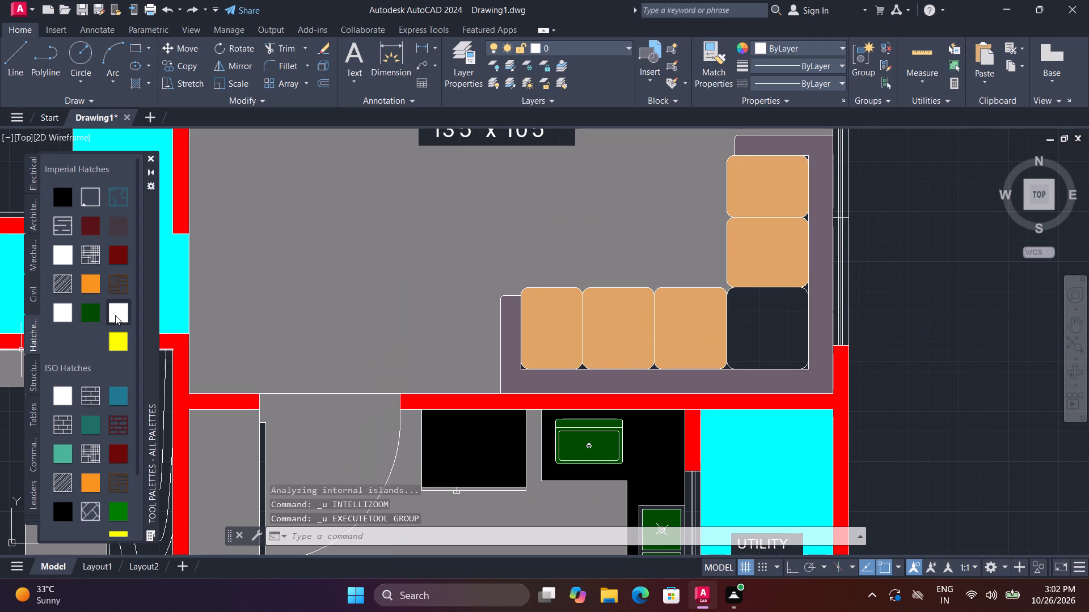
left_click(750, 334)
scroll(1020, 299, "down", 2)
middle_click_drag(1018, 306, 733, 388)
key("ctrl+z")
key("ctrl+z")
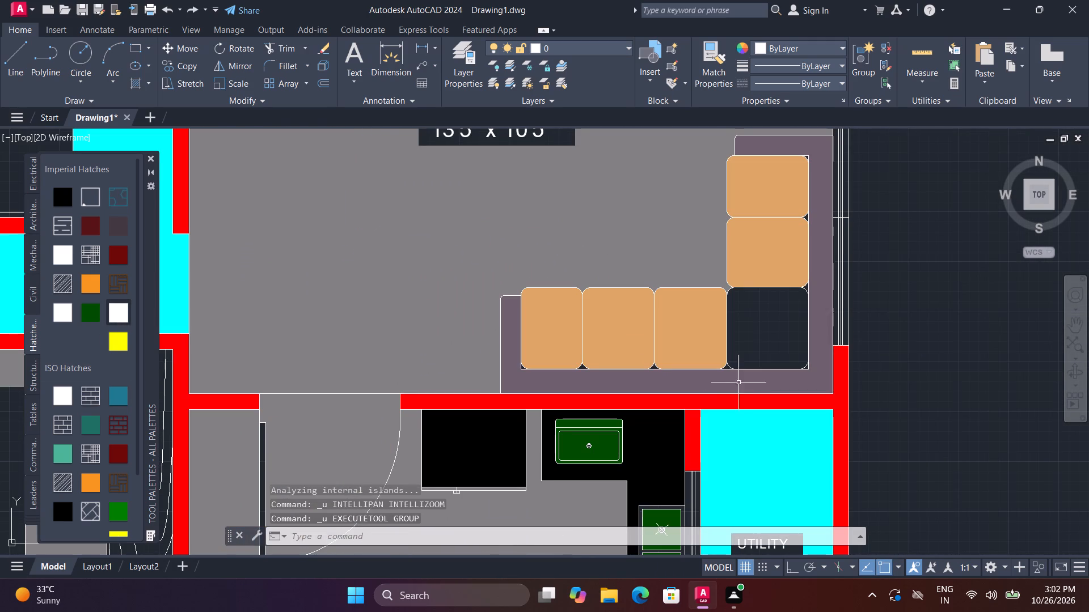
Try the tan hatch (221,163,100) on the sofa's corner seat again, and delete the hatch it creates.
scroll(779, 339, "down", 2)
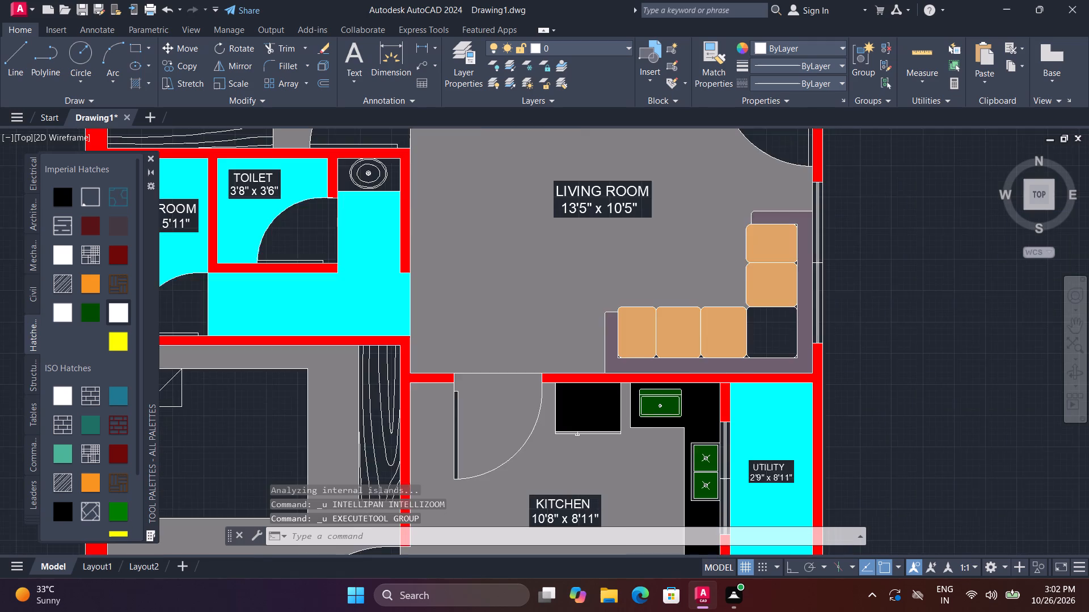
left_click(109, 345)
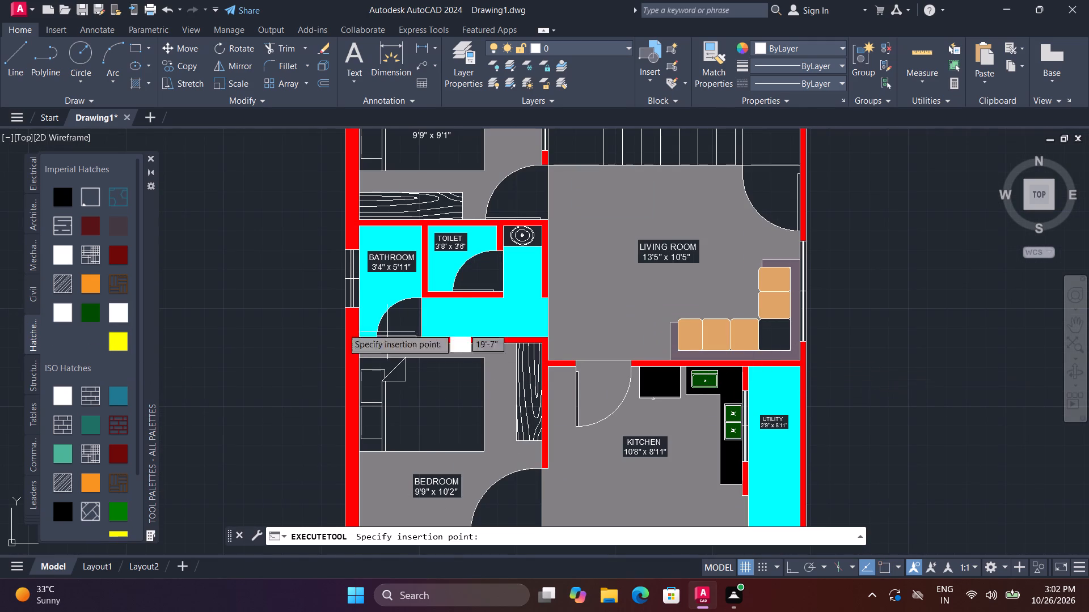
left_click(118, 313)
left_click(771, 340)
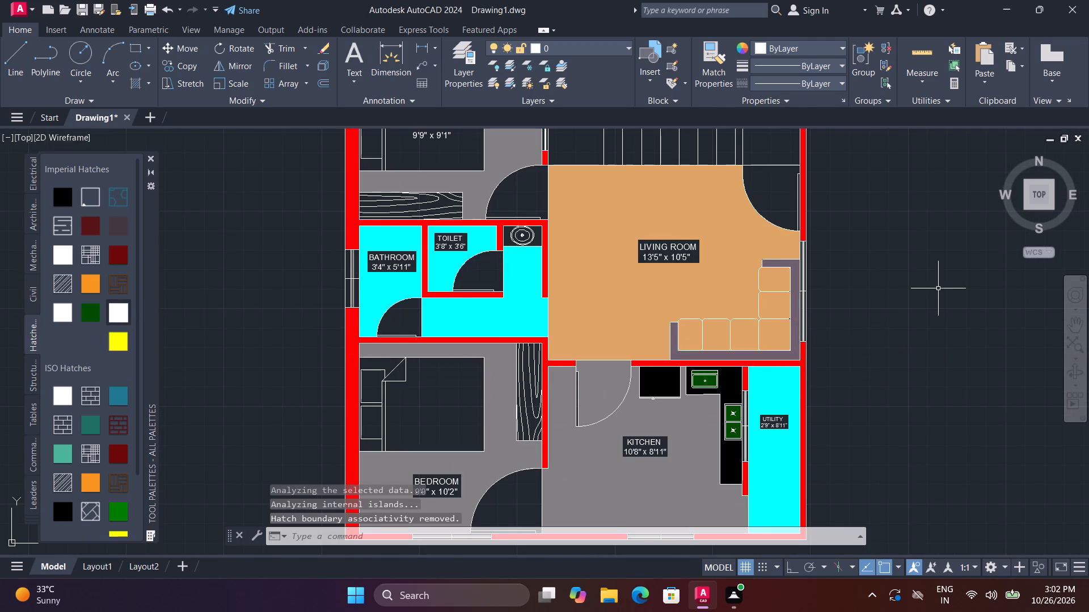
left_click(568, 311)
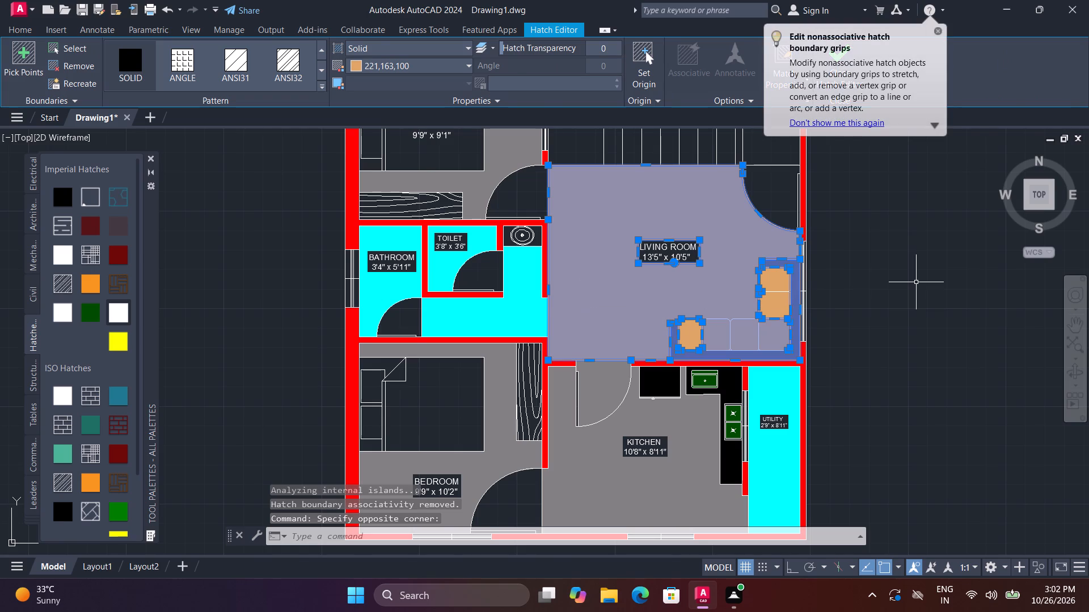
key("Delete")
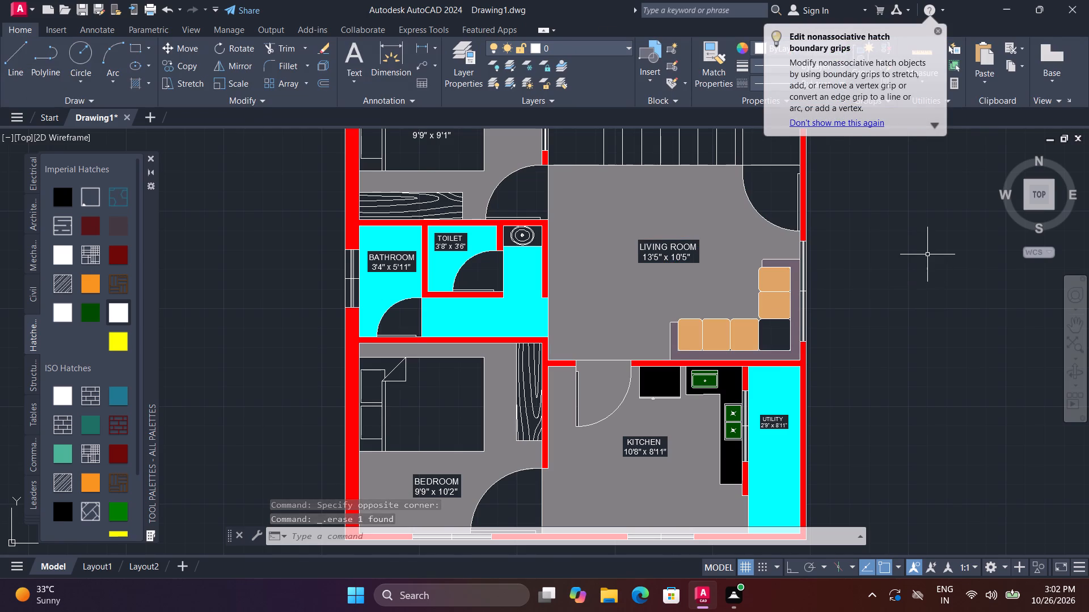
Fill the two staircase landings and the strip between the flights with the mauve solid hatch used on the sofa frame.
scroll(927, 254, "down", 1)
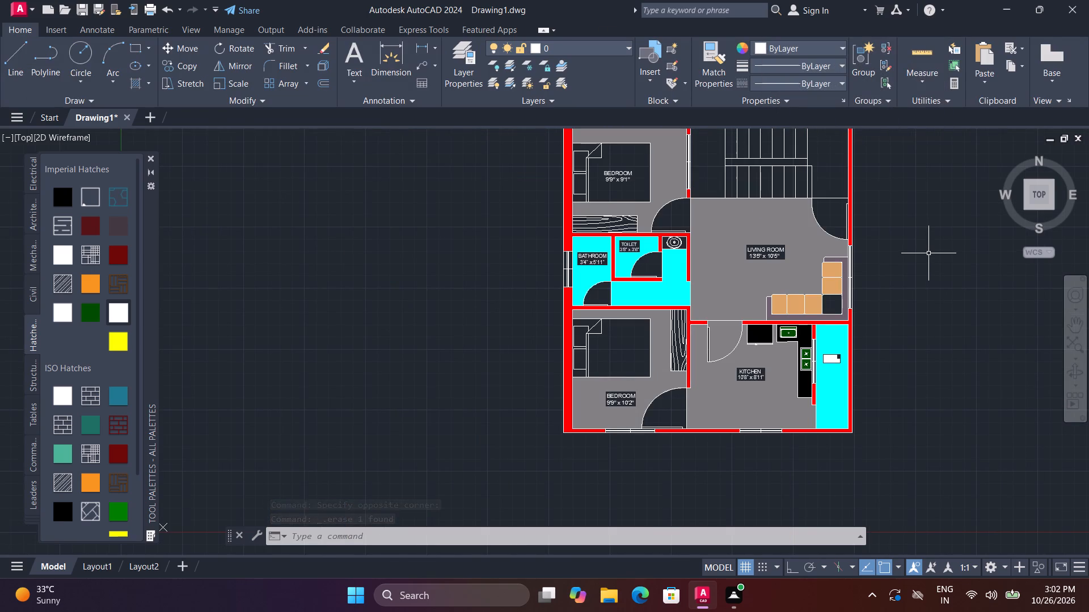
middle_click_drag(911, 200, 886, 290)
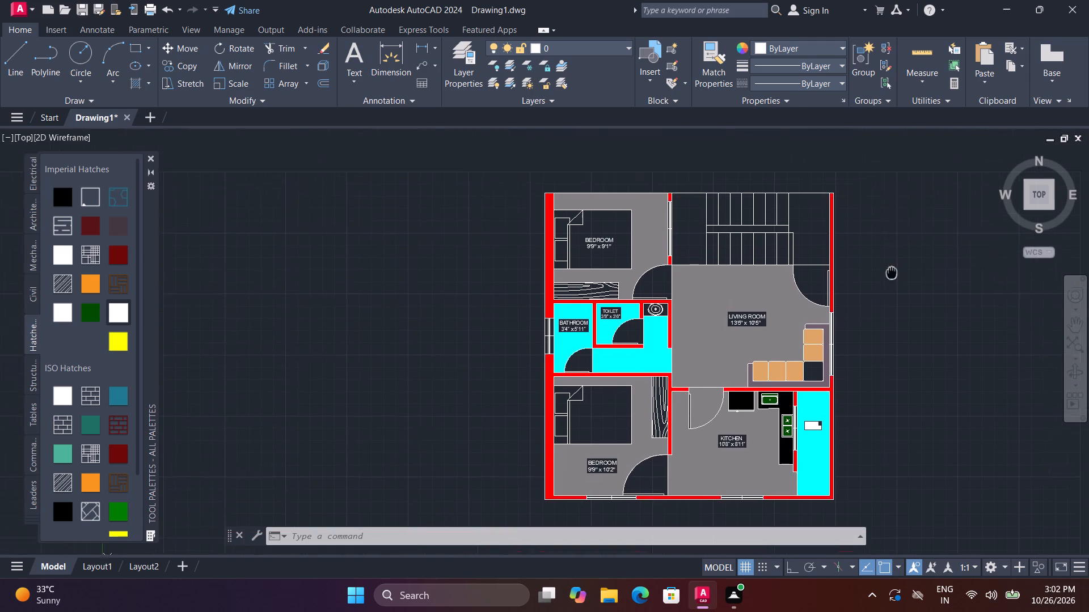
middle_click_drag(886, 290, 889, 330)
scroll(826, 296, "up", 1)
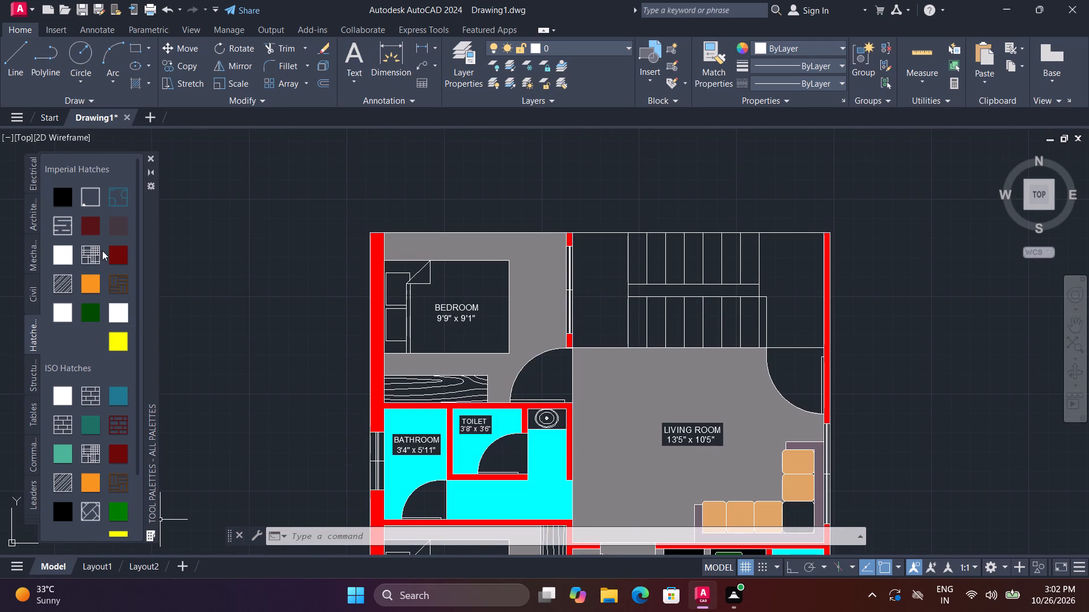
left_click(113, 223)
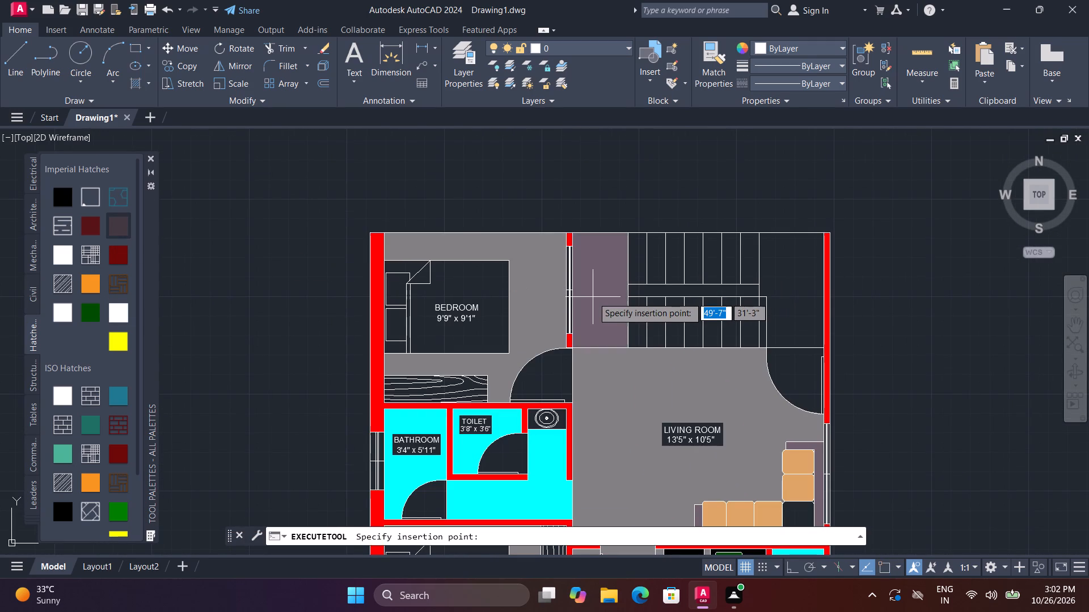
left_click(593, 297)
key("space")
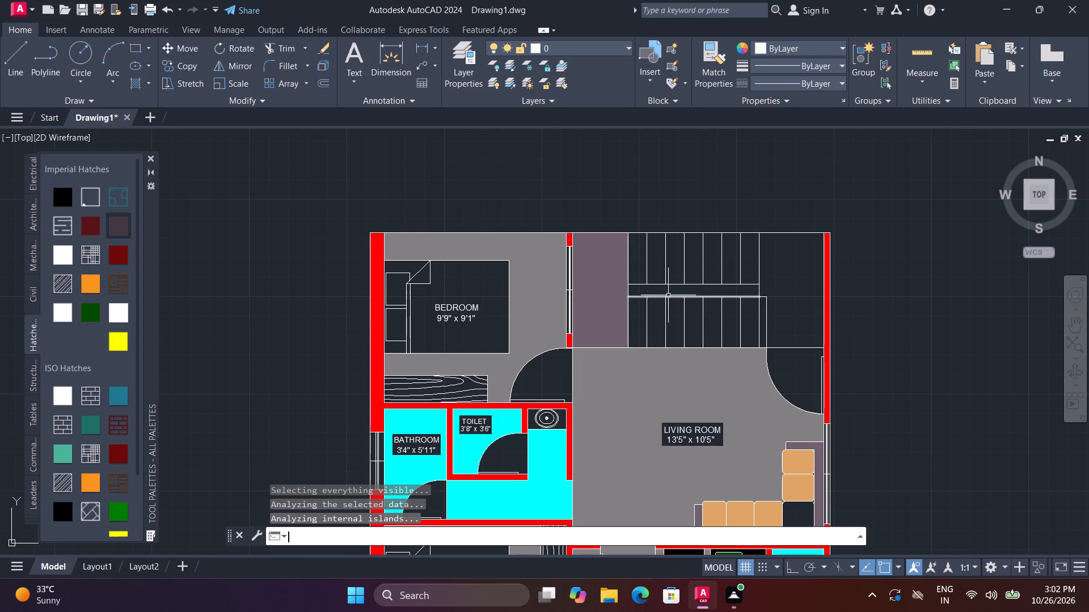
left_click(668, 295)
key("space")
left_click(787, 287)
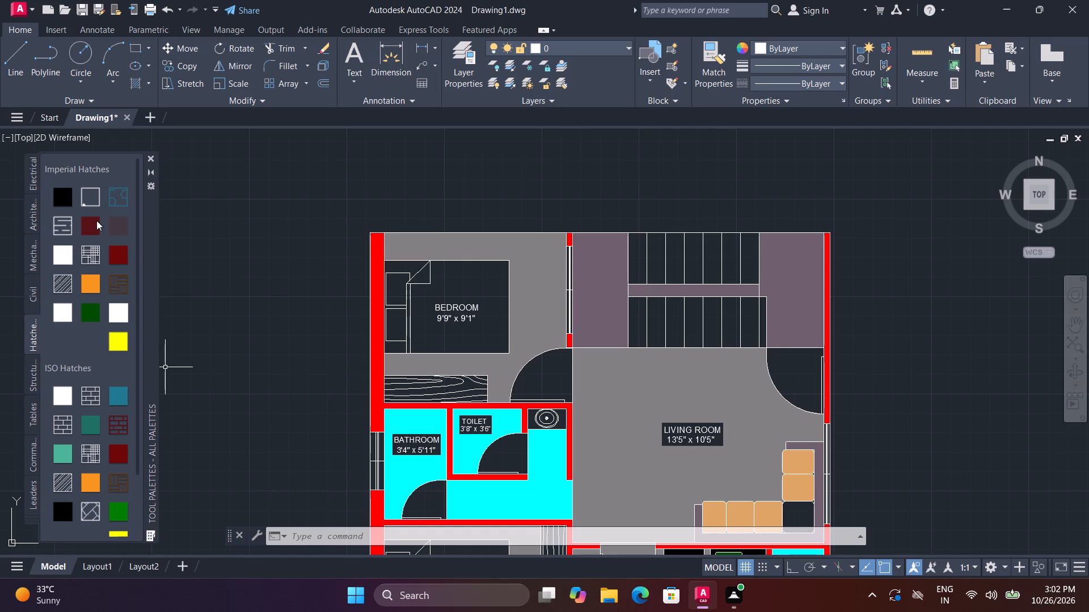
Hatch the first three treads of the lower stair flight and first two of the upper flight with the ISO herringbone pattern.
left_click(60, 227)
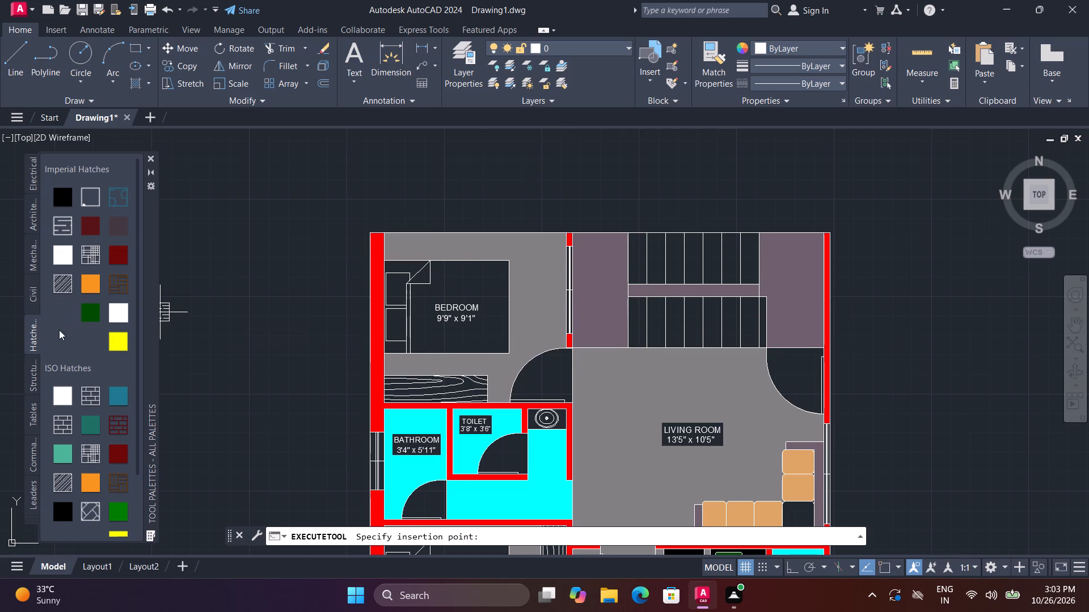
left_click(86, 518)
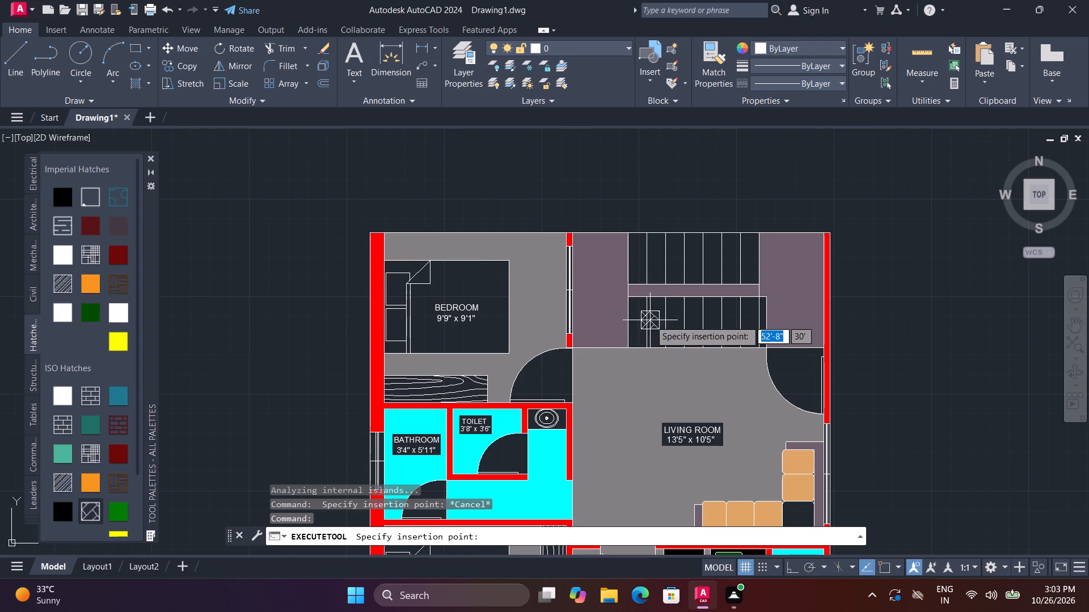
left_click(639, 324)
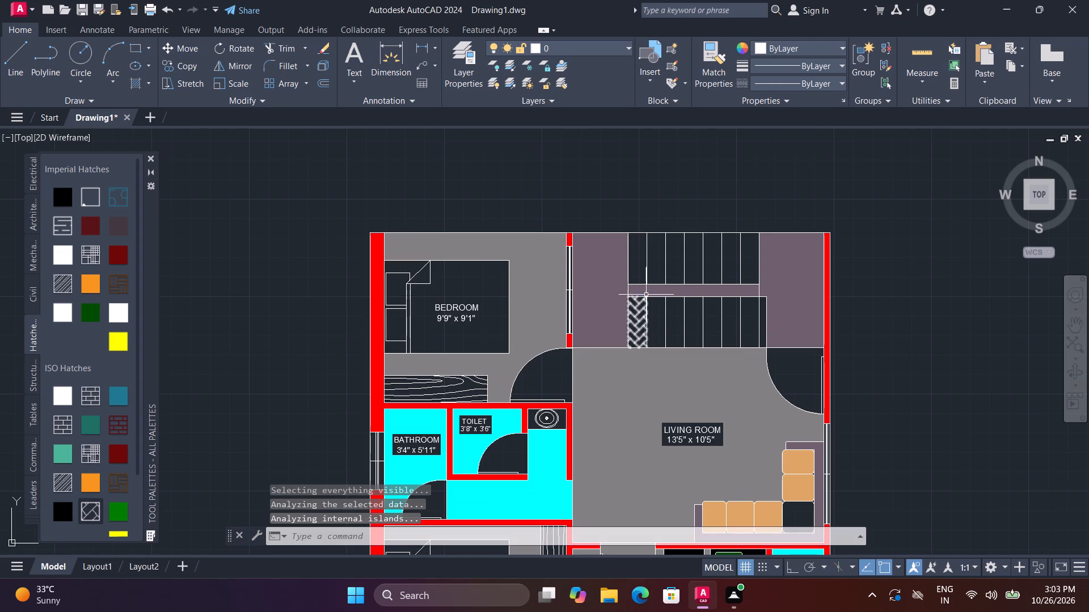
key("space")
left_click(641, 271)
key("space")
left_click(652, 270)
key("space")
left_click(664, 312)
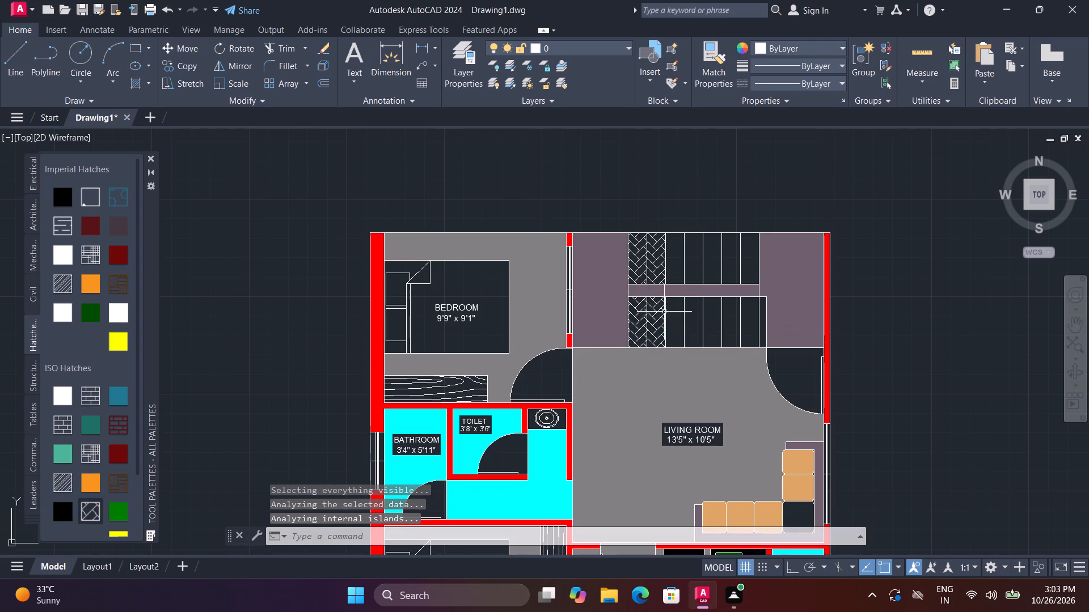
key("space")
left_click(672, 320)
Hatch the remaining treads of the upper stair flight with the same herringbone pattern.
key("space")
left_click(671, 280)
key("space")
left_click(693, 274)
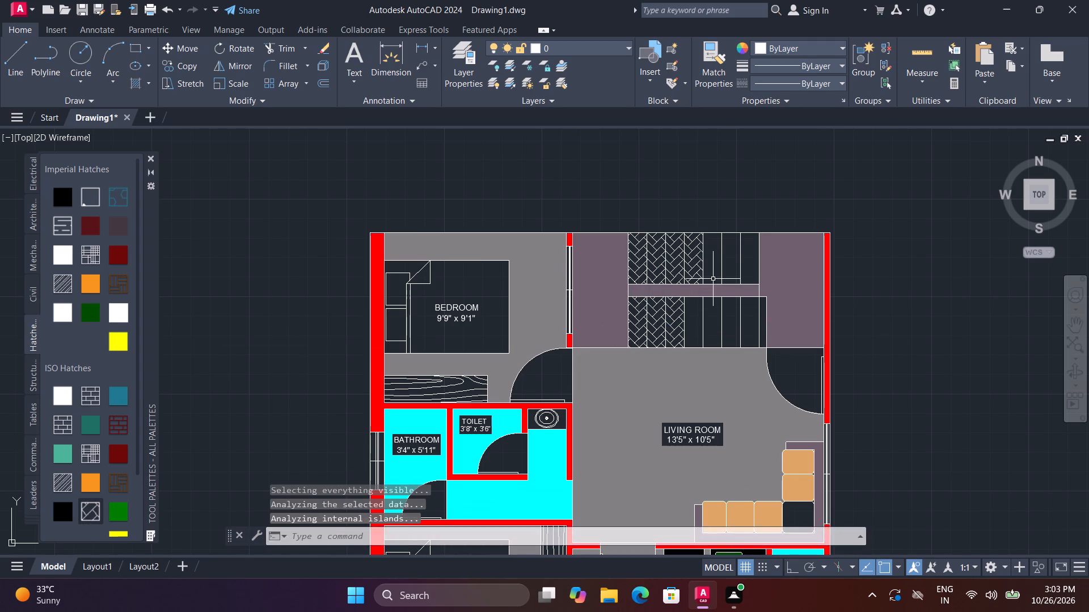
key("space")
left_click(713, 279)
key("space")
left_click(737, 273)
key("space")
left_click(748, 273)
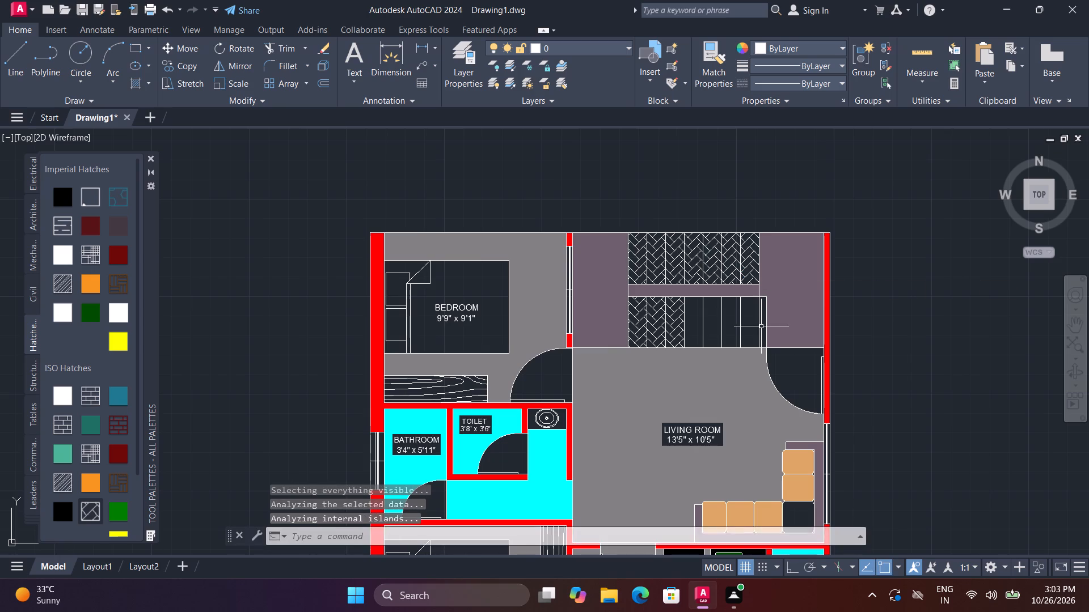
Hatch the remaining treads of the lower stair flight with the herringbone pattern and end the hatch command.
key("space")
left_click(758, 325)
key("space")
key("space")
left_click(765, 325)
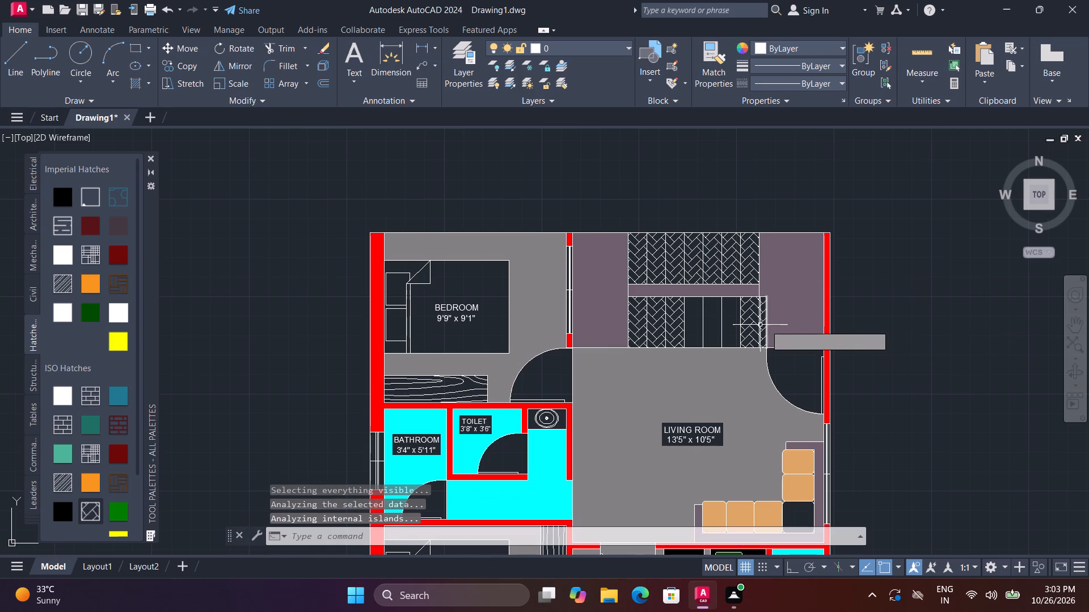
key("space")
left_click(735, 324)
key("space")
left_click(715, 330)
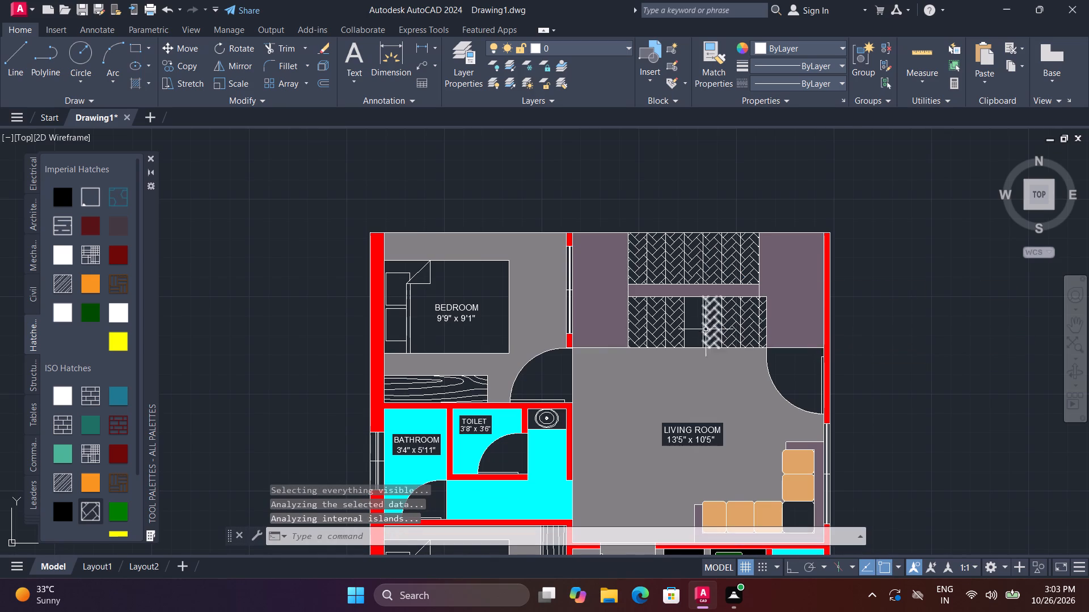
key("space")
left_click(698, 329)
scroll(872, 288, "down", 1)
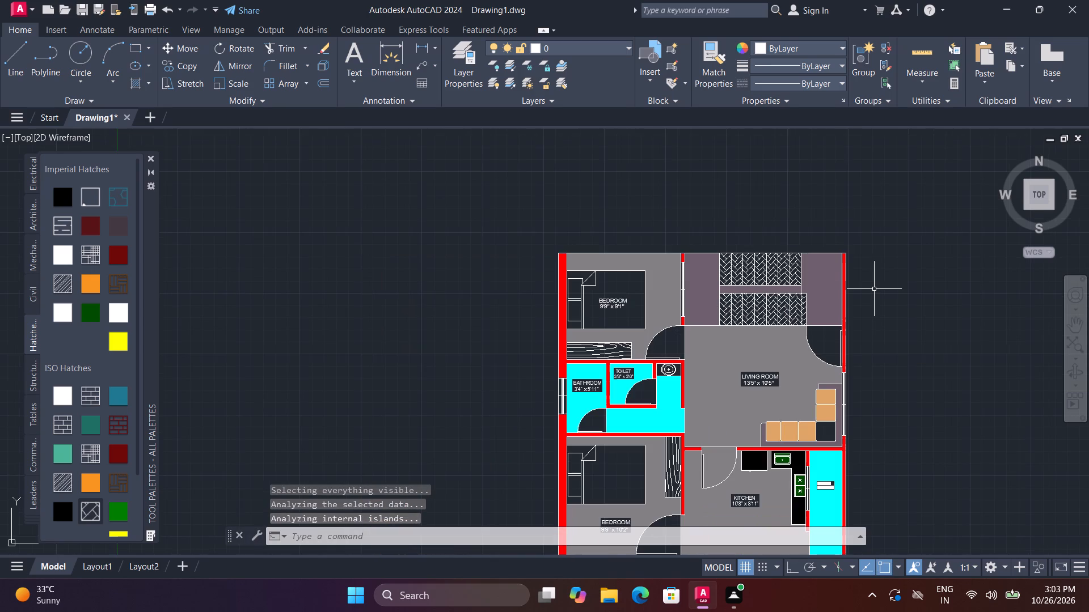
key("Escape")
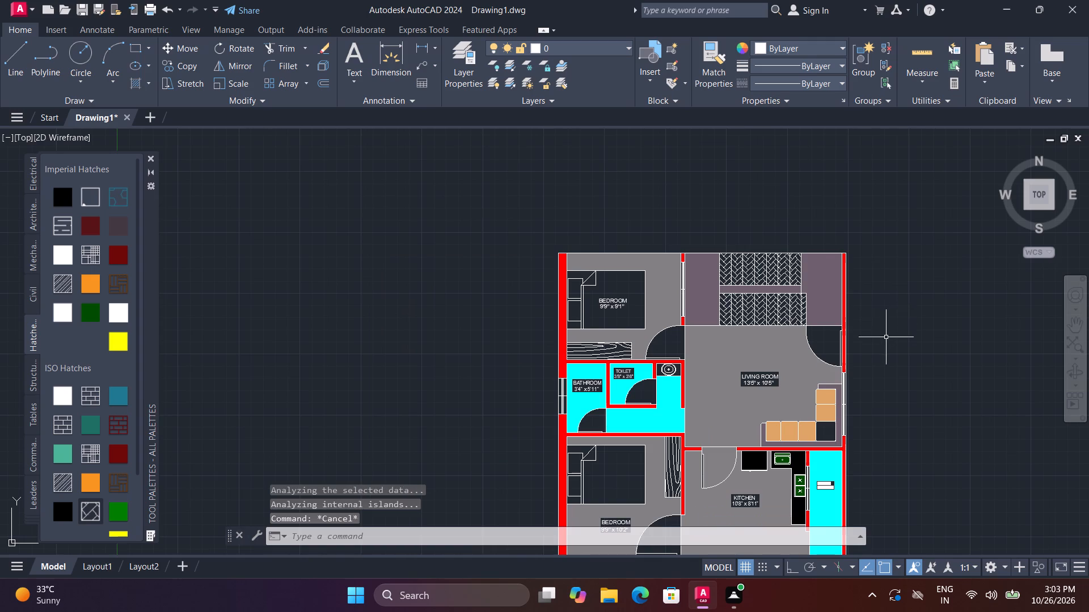
scroll(885, 342, "down", 1)
middle_click_drag(894, 299, 849, 295)
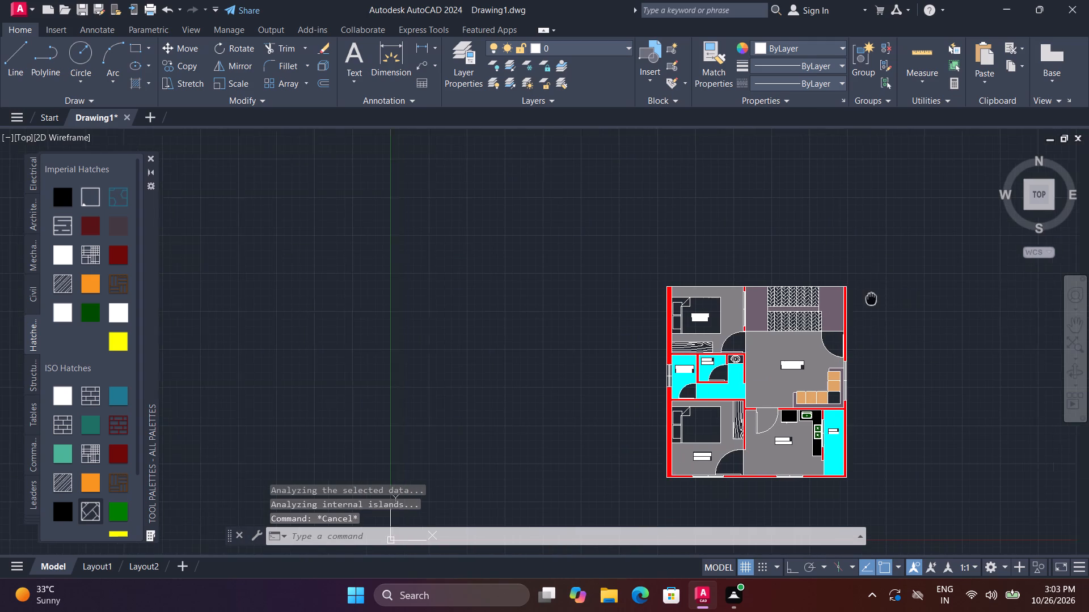
Add a linear dimension for the overall width of the floor plan, placed just above the top outer wall.
middle_click_drag(849, 295, 793, 287)
left_click(420, 45)
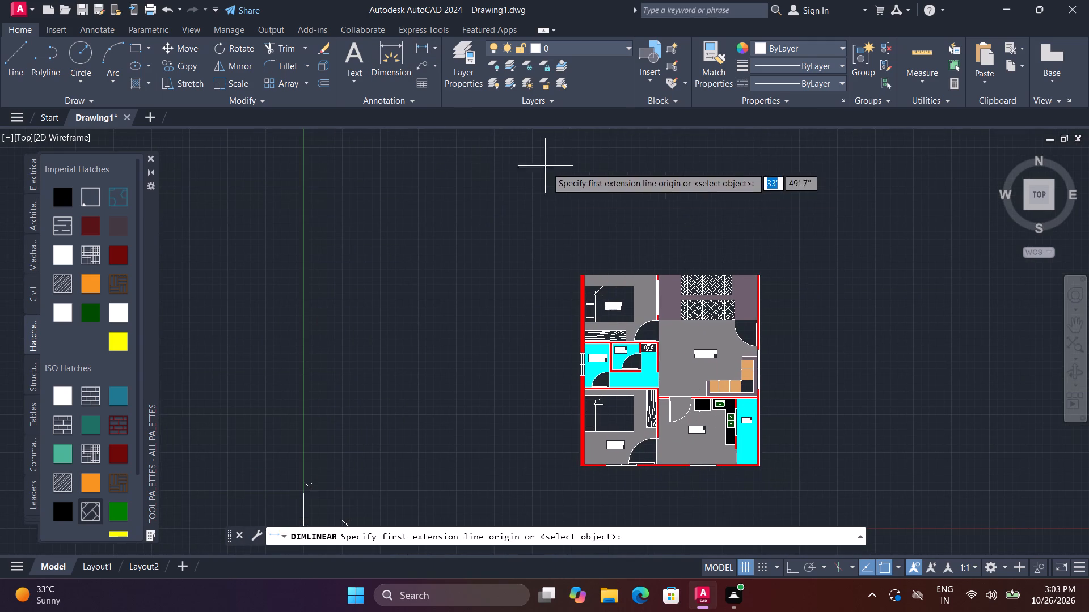
scroll(579, 215, "up", 2)
left_click(573, 367)
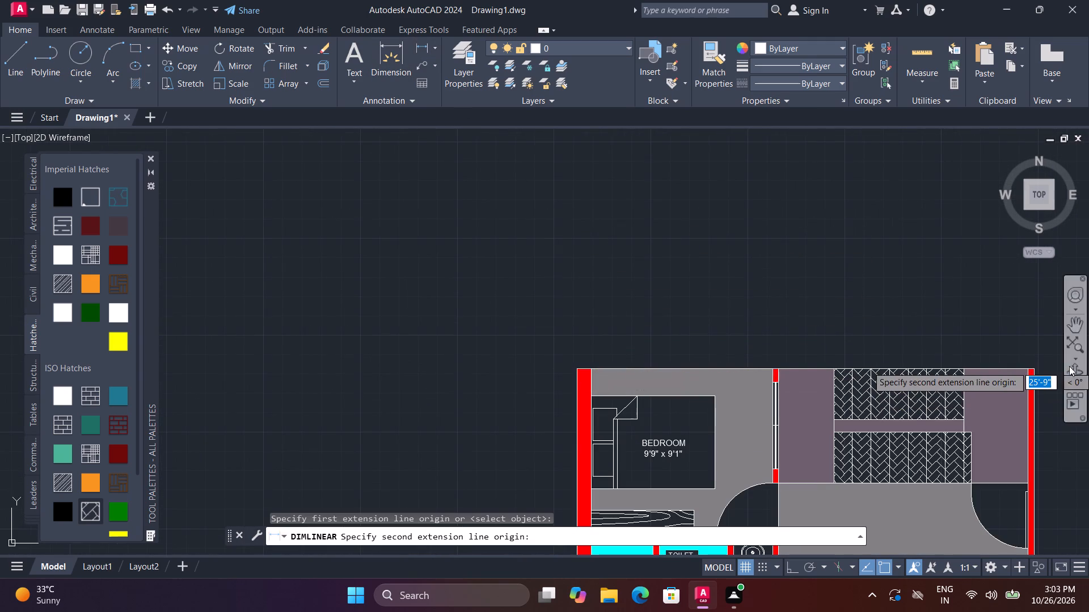
left_click(1038, 369)
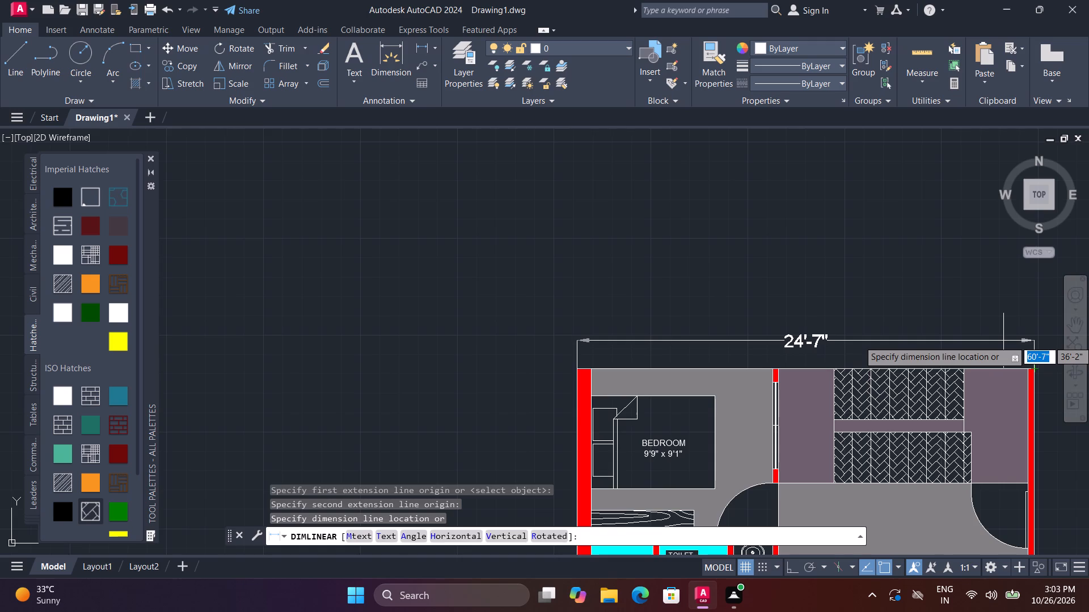
left_click(1003, 341)
Add a vertical linear dimension for the overall height of the plan, placed outside its left outer wall.
scroll(991, 338, "down", 1)
middle_click_drag(834, 311, 810, 124)
key("space")
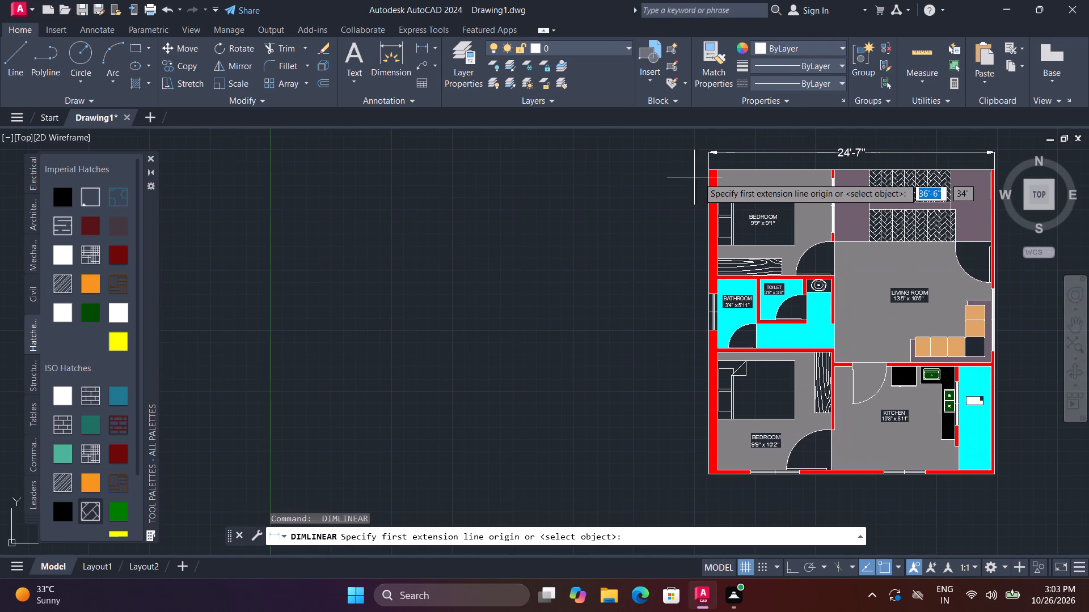
left_click(709, 172)
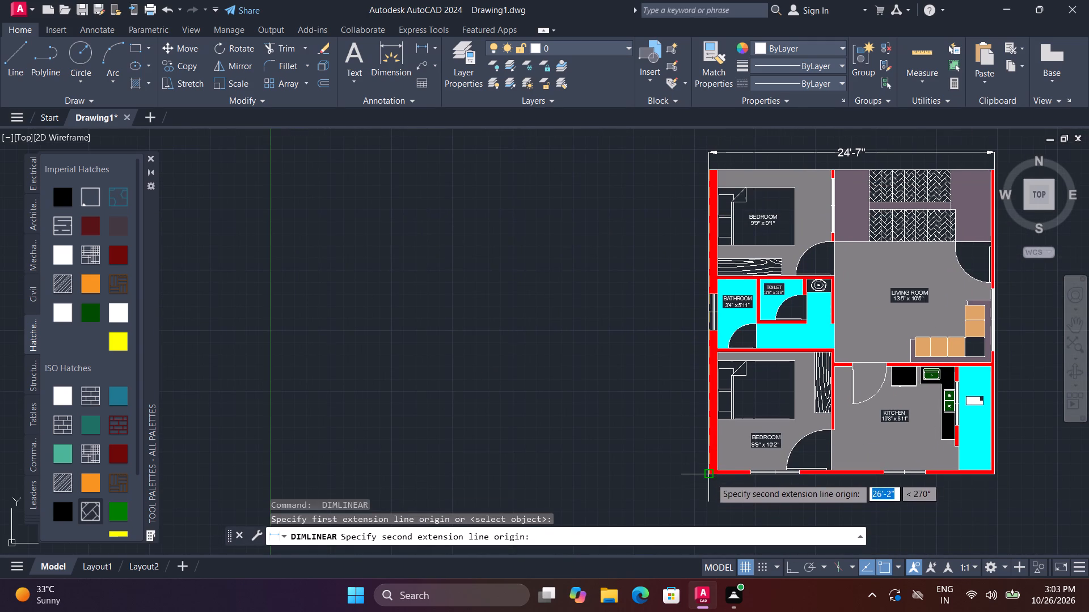
left_click(711, 475)
left_click(683, 457)
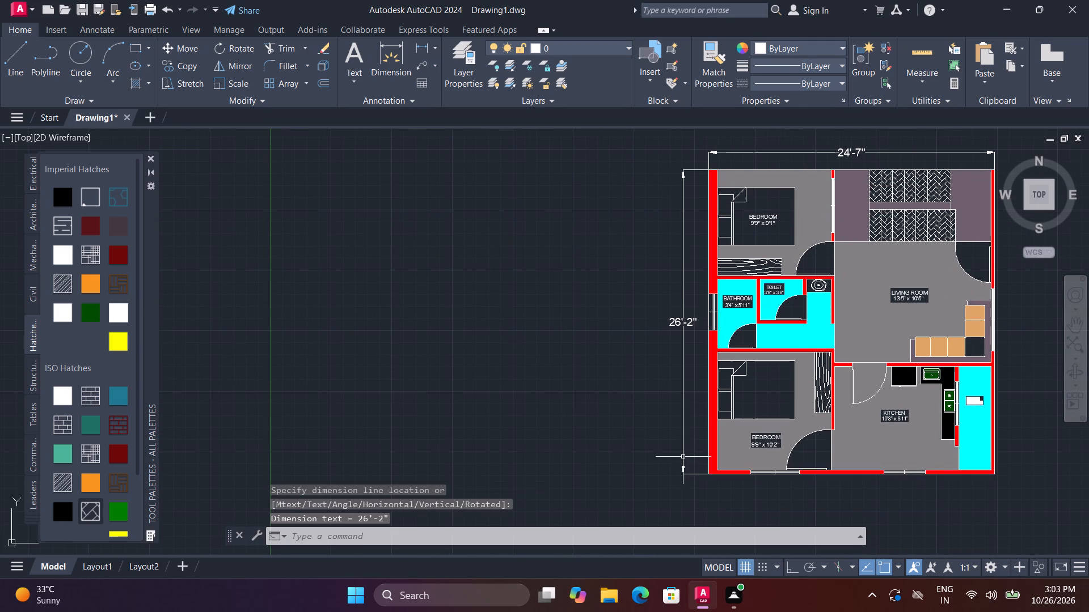
Fill the blanket areas of the beds in both bedrooms with the solid red hatch.
middle_click_drag(766, 333, 669, 354)
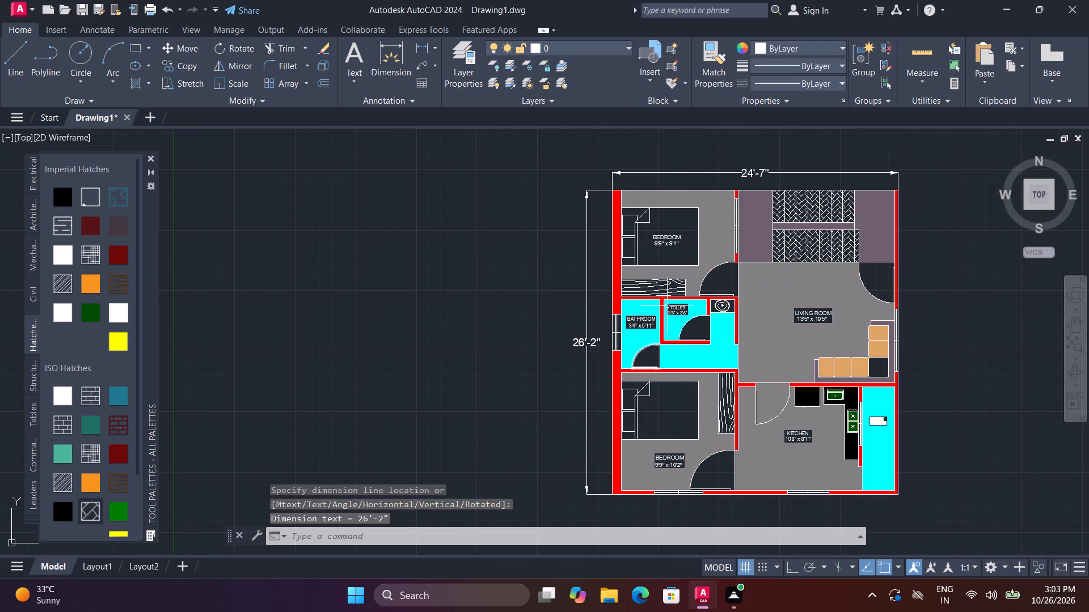
scroll(658, 226, "up", 2)
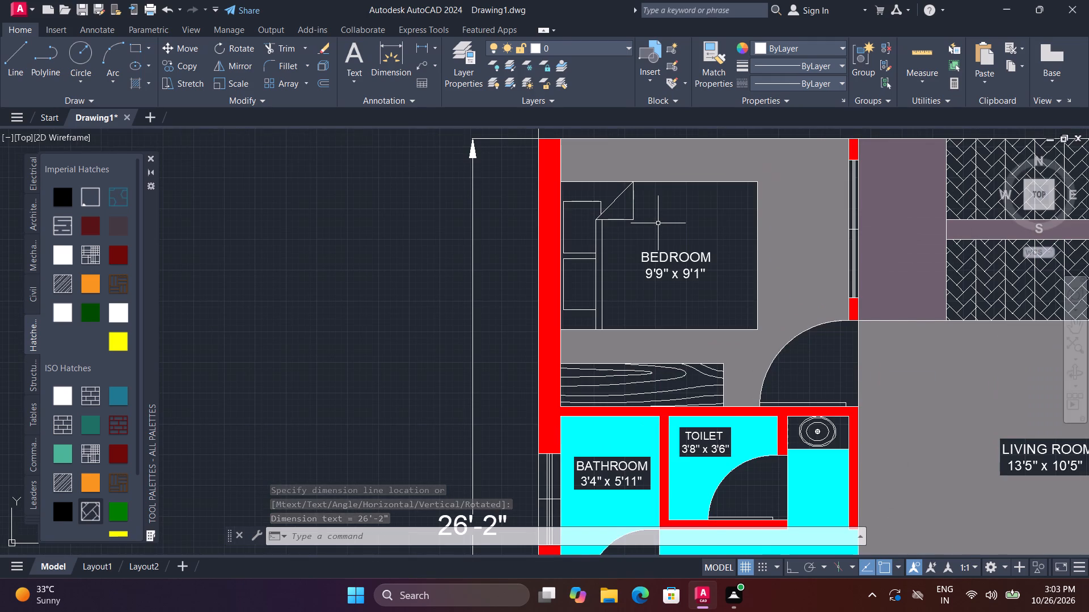
scroll(655, 229, "down", 1)
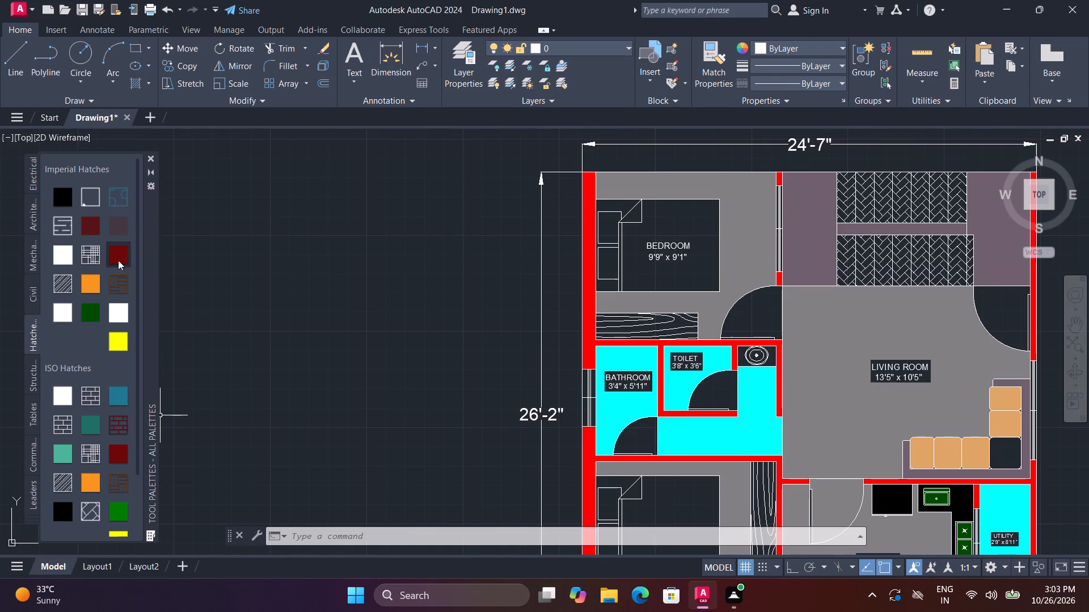
left_click(112, 227)
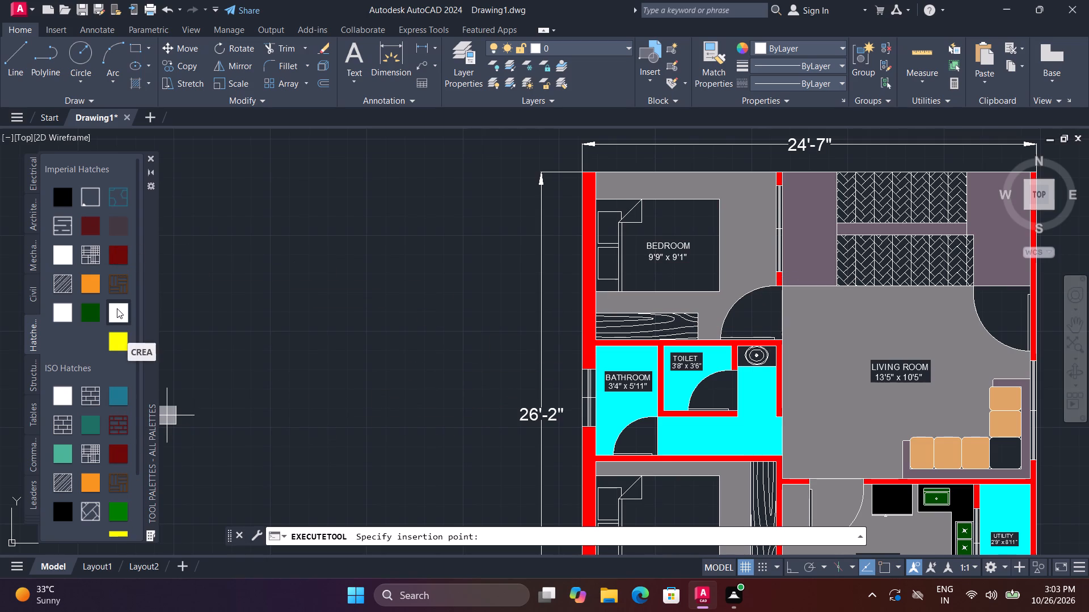
left_click(88, 318)
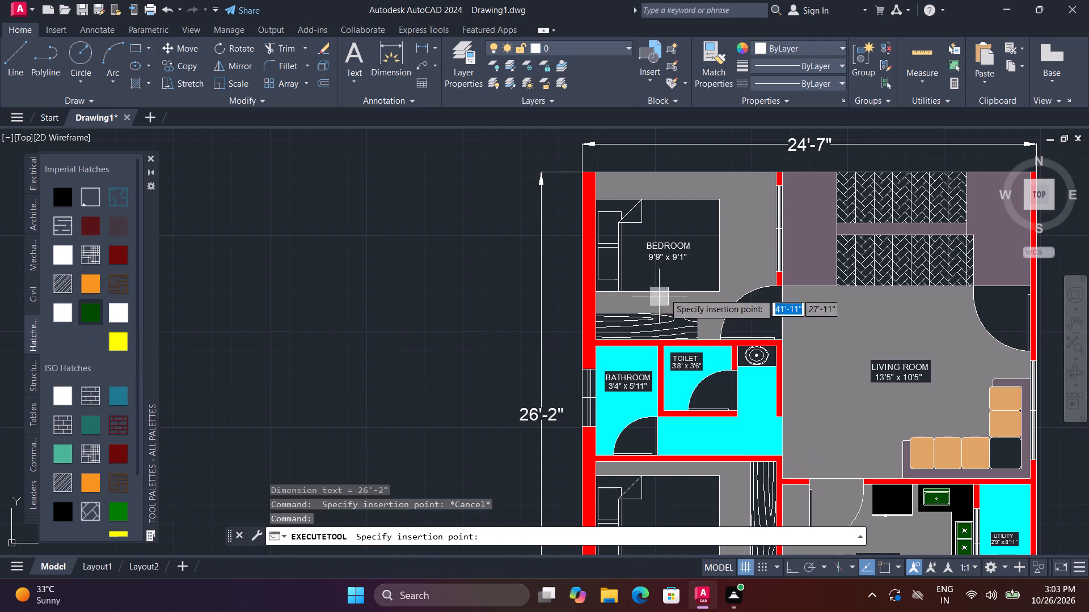
left_click(673, 282)
middle_click_drag(664, 325, 661, 316)
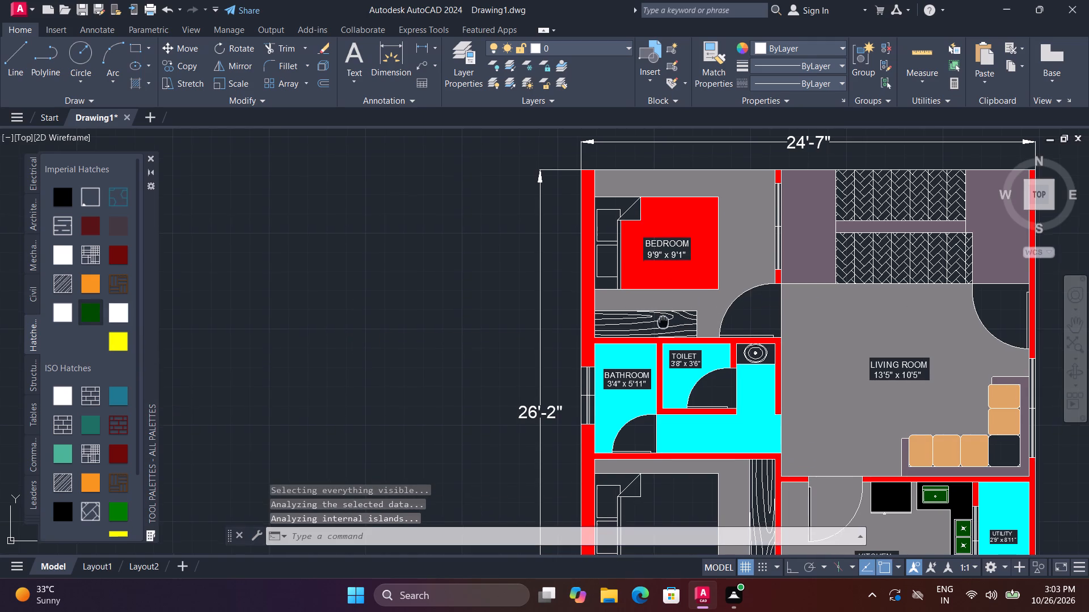
middle_click_drag(661, 316, 660, 173)
key("space")
left_click(673, 339)
Overlay the red blankets of both beds with the ISO herringbone hatch used on the stair treads.
middle_click_drag(660, 286, 661, 338)
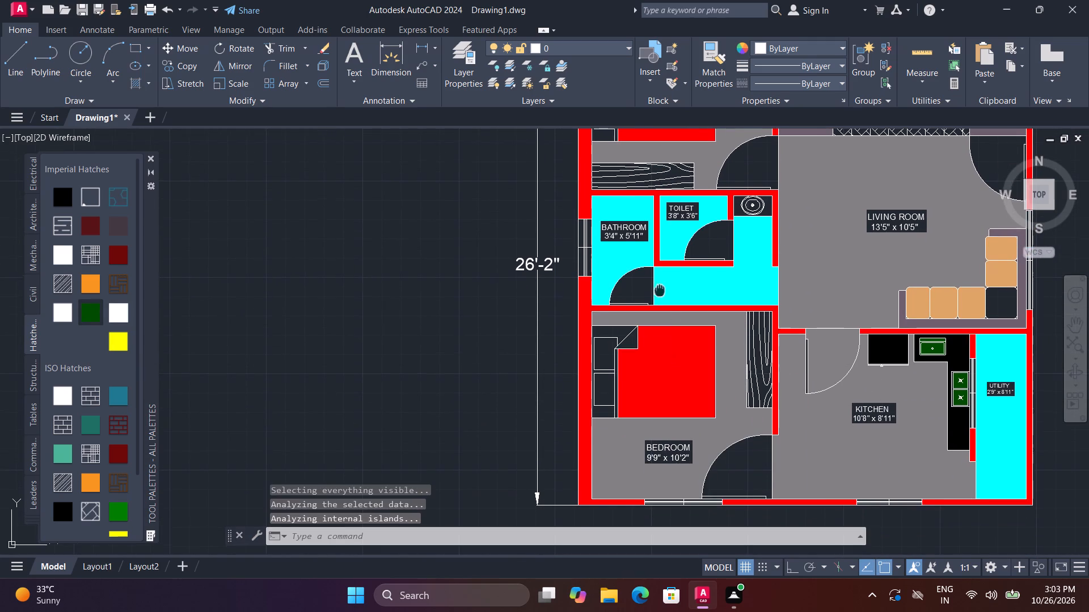
middle_click_drag(661, 338, 656, 346)
left_click(87, 503)
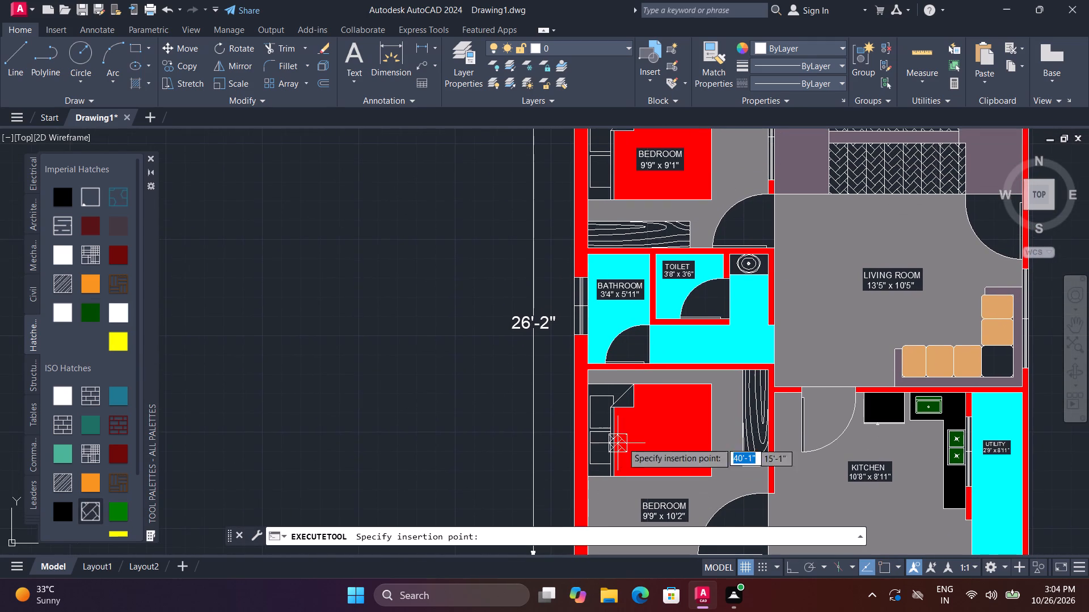
left_click(632, 441)
key("space")
left_click(683, 185)
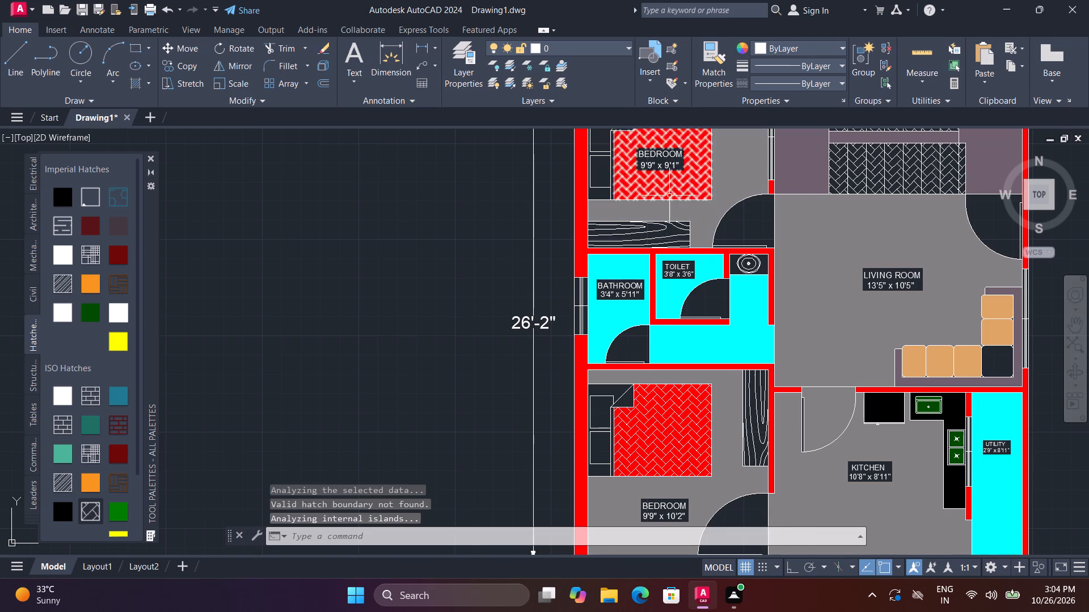
Fill the two pillows on each of the two bedroom beds with the solid white hatch.
middle_click_drag(672, 240, 707, 317)
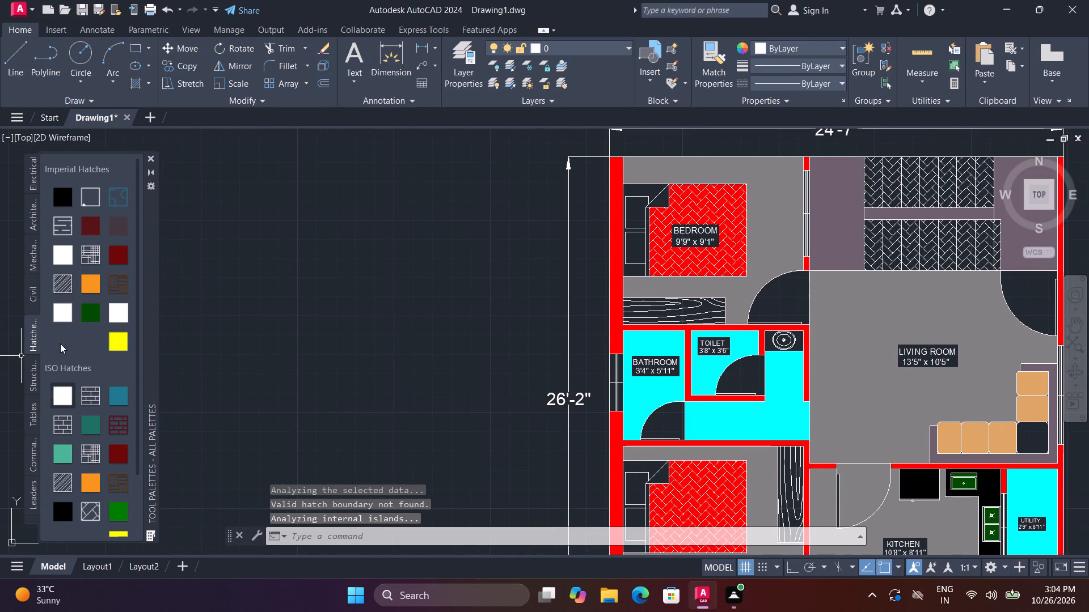
left_click(61, 192)
scroll(626, 231, "up", 2)
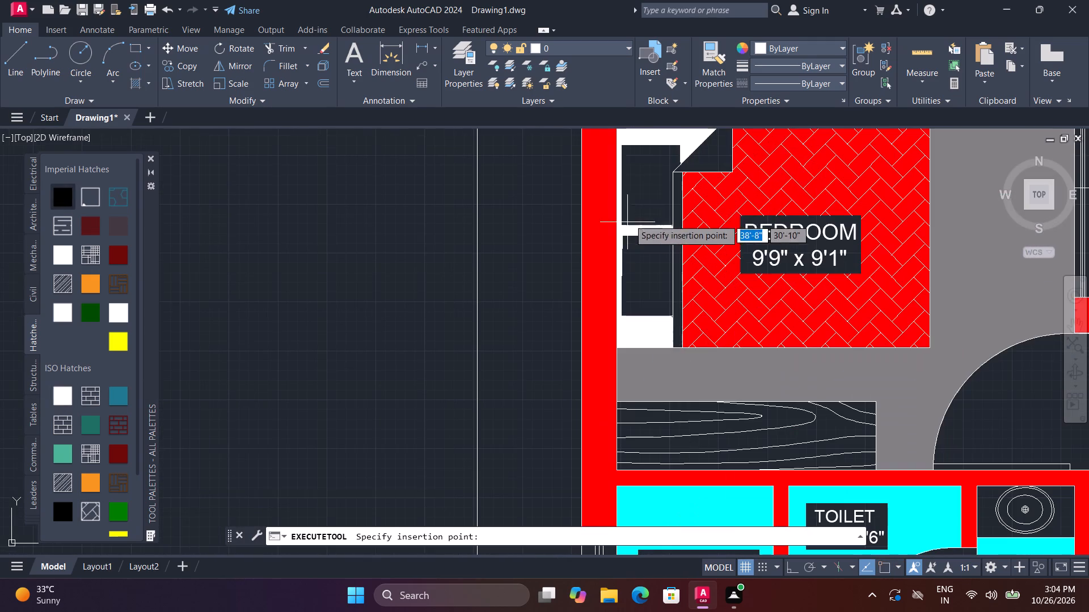
left_click(634, 207)
key("space")
left_click(632, 271)
scroll(662, 297, "down", 1)
middle_click_drag(676, 356, 728, 205)
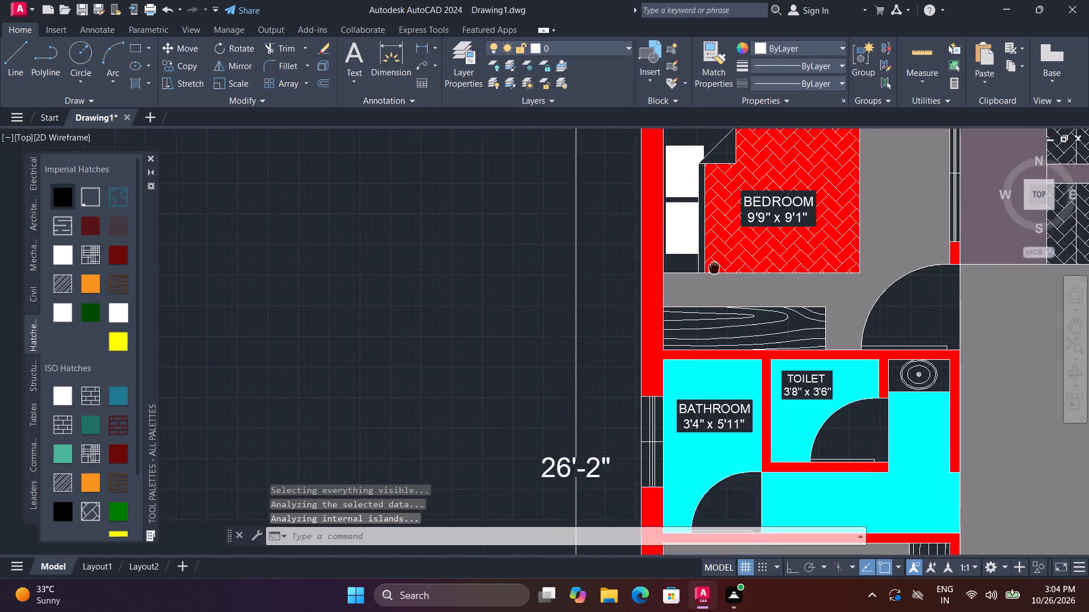
middle_click_drag(728, 205, 736, 173)
middle_click_drag(753, 380, 699, 197)
key("space")
left_click(670, 291)
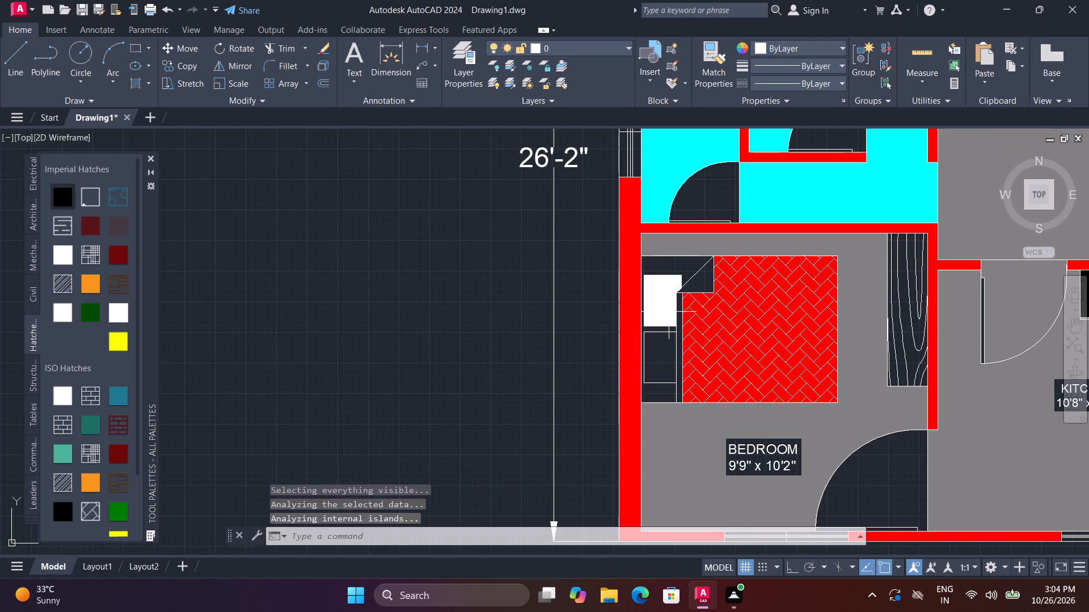
key("space")
left_click(664, 347)
Fill the area around the pillows and the folded blanket corner on both beds with the mauve solid hatch.
left_click(113, 234)
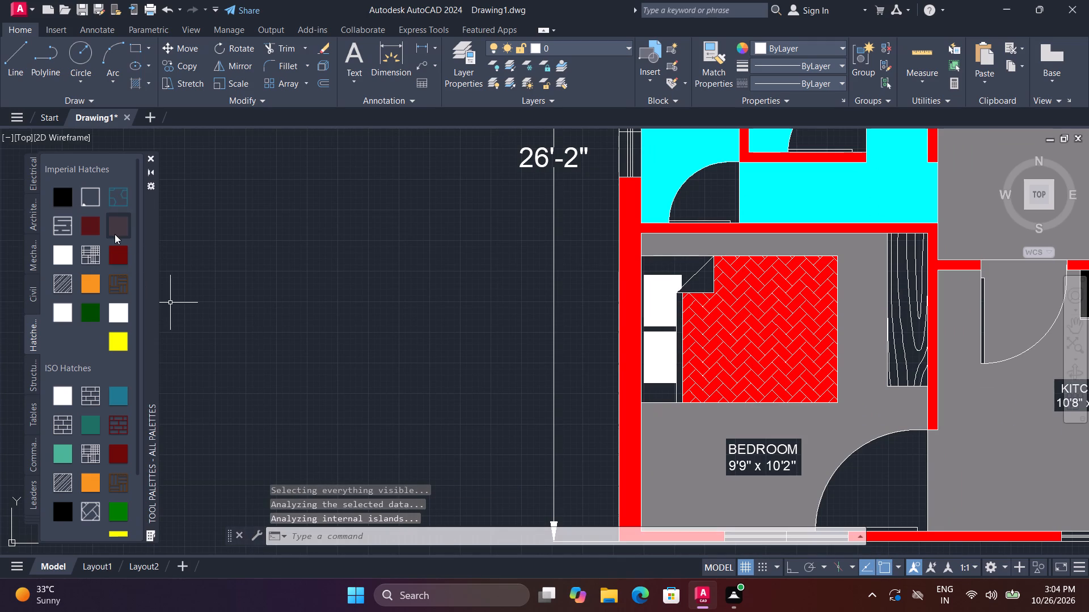
left_click(691, 273)
key("space")
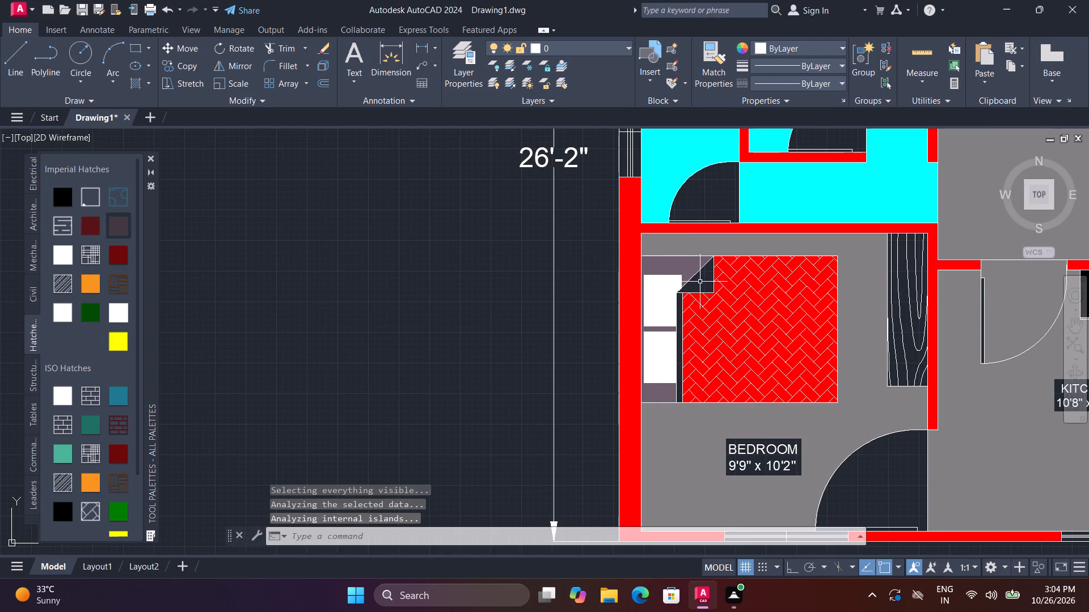
left_click(700, 282)
scroll(700, 271, "down", 2)
middle_click_drag(704, 250, 759, 449)
scroll(708, 248, "up", 2)
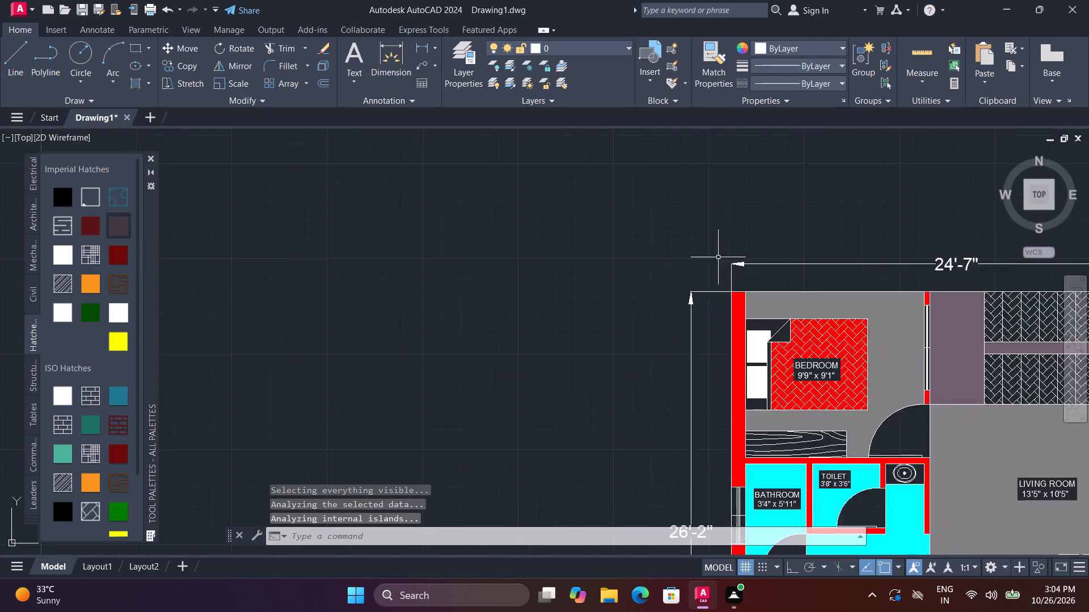
key("space")
left_click(804, 356)
key("space")
left_click(817, 373)
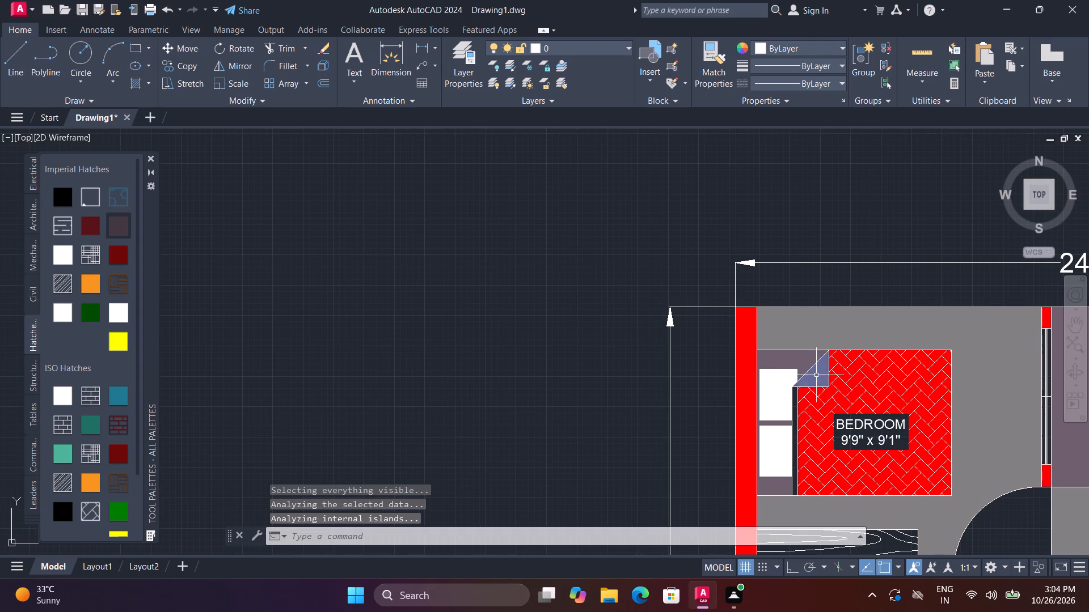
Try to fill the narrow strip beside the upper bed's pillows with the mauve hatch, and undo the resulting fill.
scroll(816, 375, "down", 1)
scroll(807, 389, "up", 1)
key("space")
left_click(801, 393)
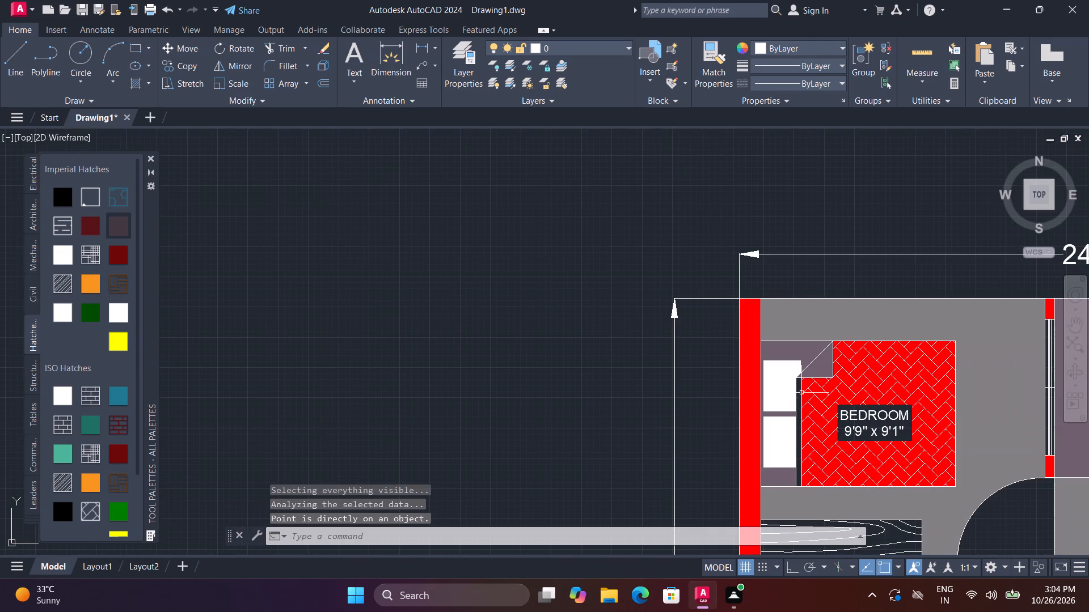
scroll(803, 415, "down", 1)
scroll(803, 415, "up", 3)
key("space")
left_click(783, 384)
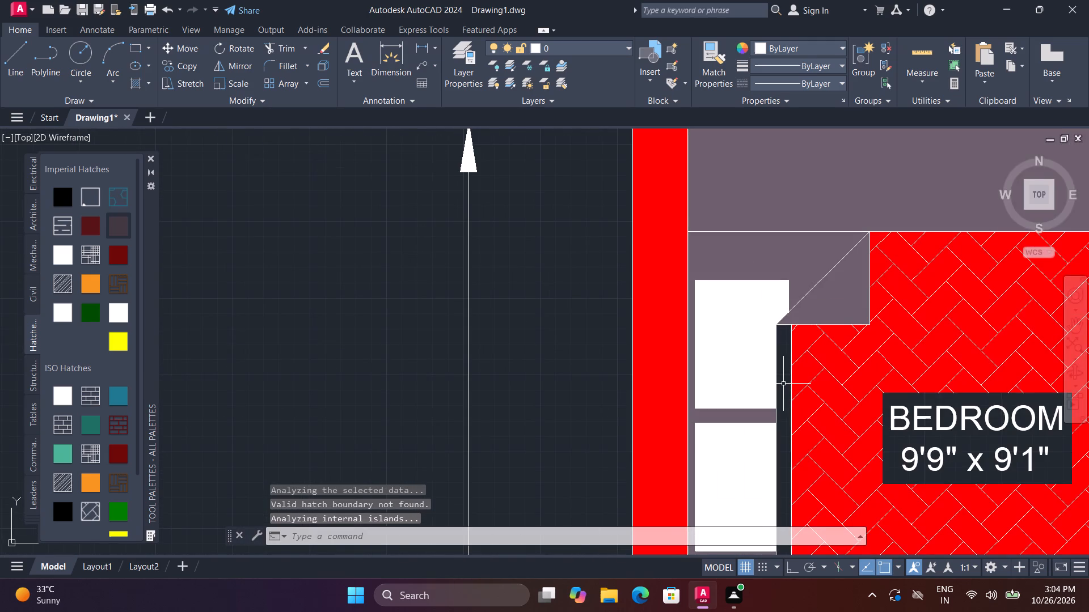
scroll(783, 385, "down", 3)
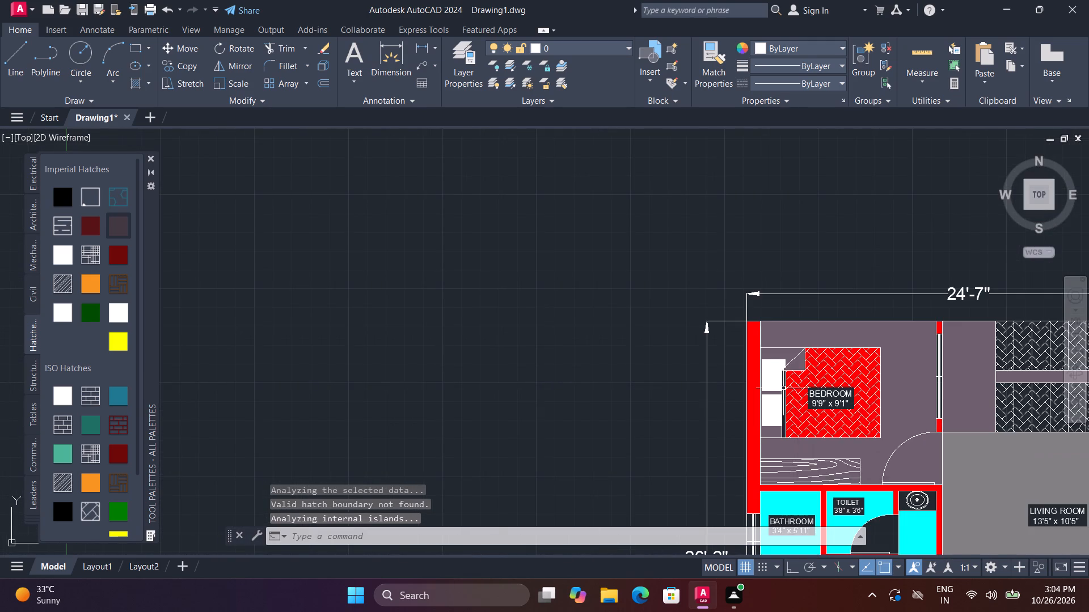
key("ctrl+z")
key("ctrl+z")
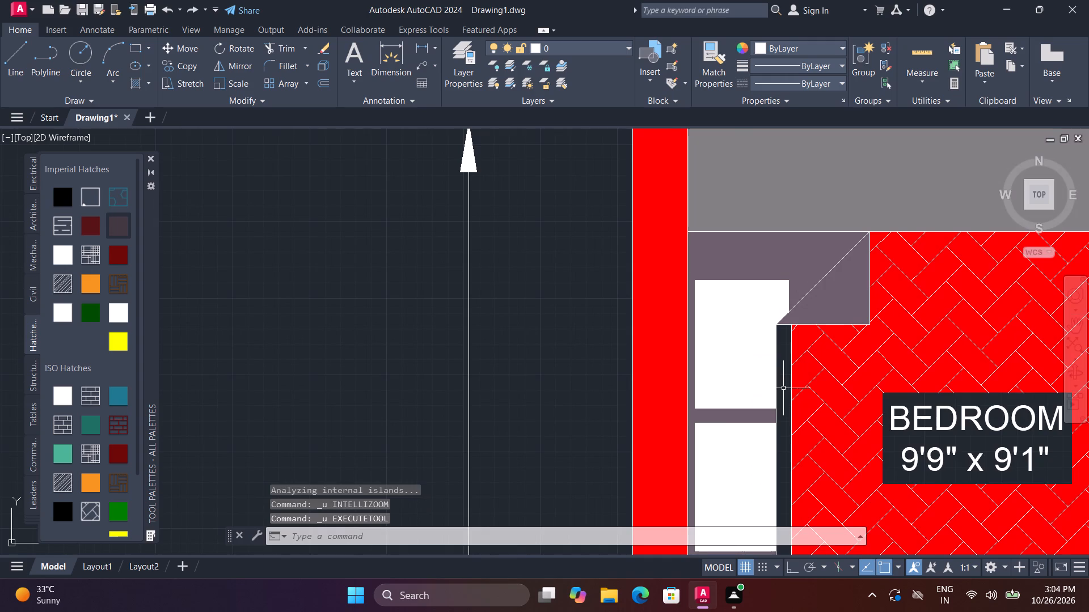
Fill the narrow strip between the pillows and the blanket on both beds with the mauve solid hatch.
scroll(783, 388, "down", 2)
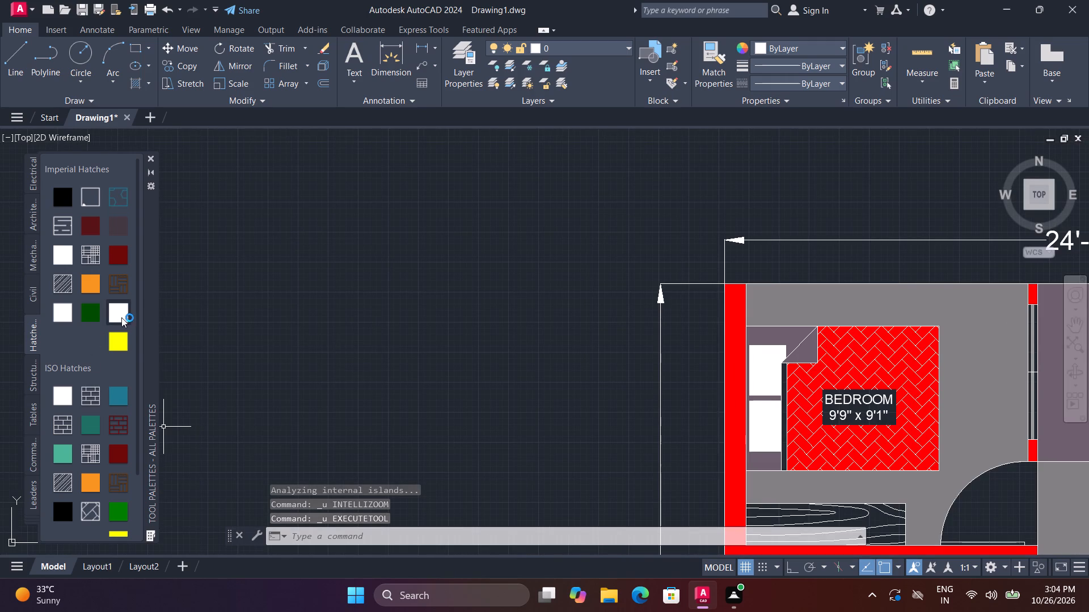
left_click(116, 227)
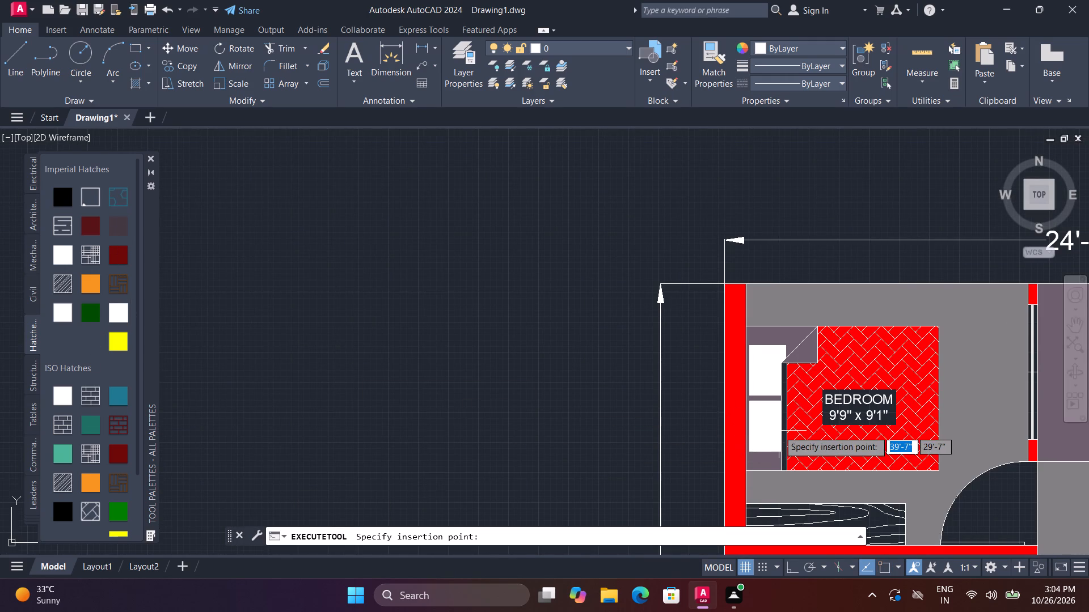
left_click(785, 431)
scroll(784, 455, "down", 2)
middle_click_drag(785, 462, 751, 312)
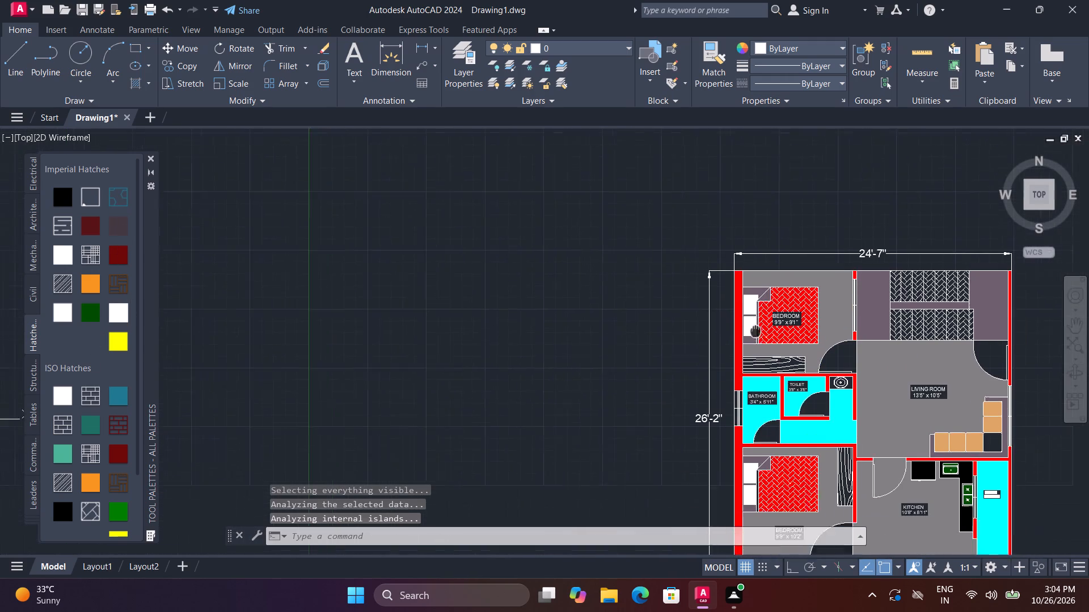
middle_click_drag(751, 312, 748, 303)
scroll(732, 510, "up", 2)
key("space")
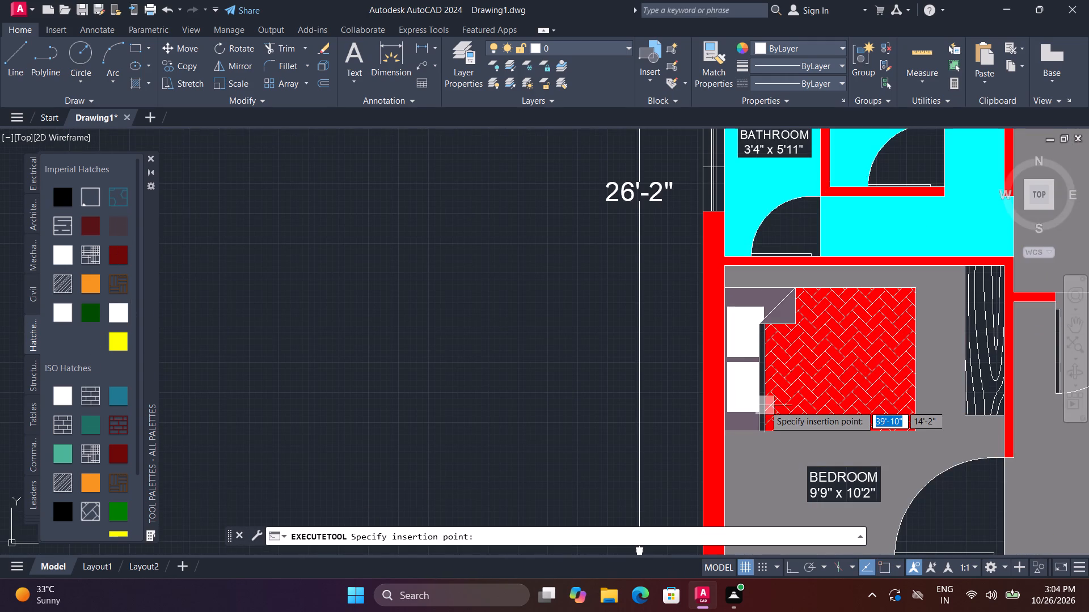
left_click(763, 403)
scroll(773, 412, "down", 1)
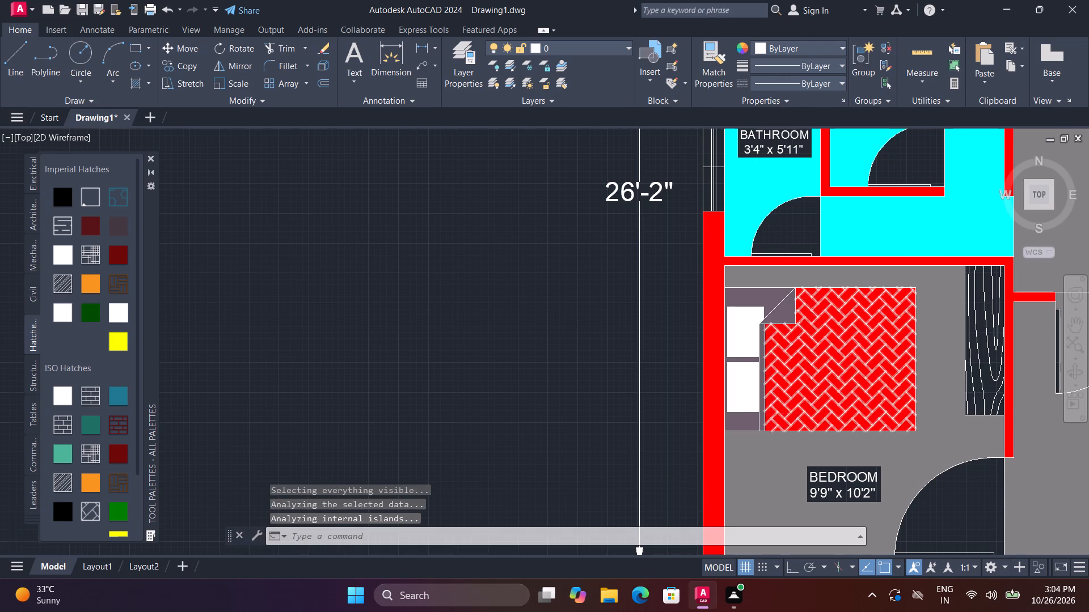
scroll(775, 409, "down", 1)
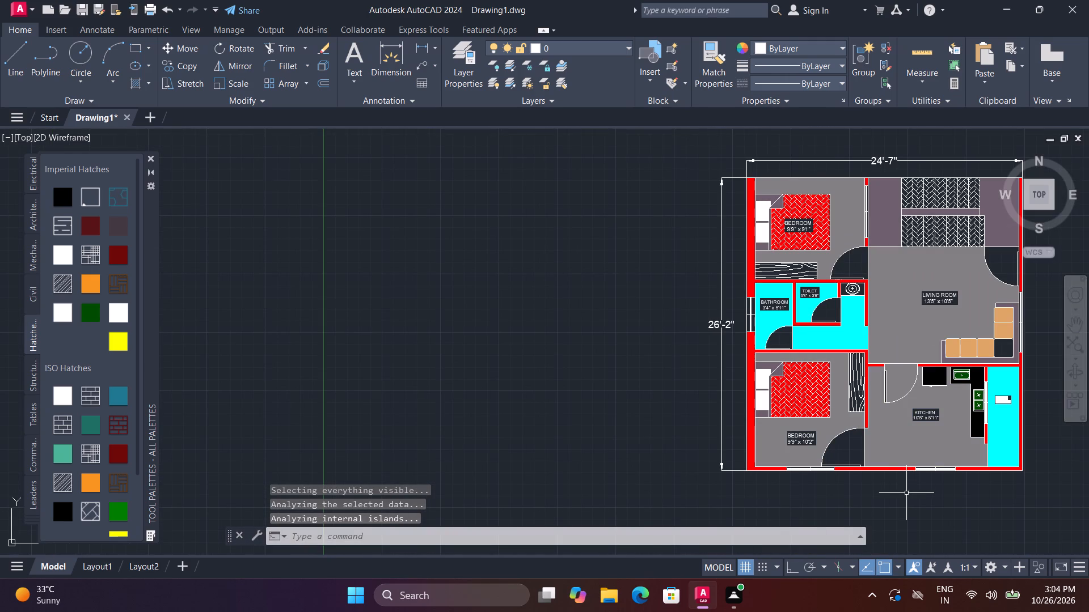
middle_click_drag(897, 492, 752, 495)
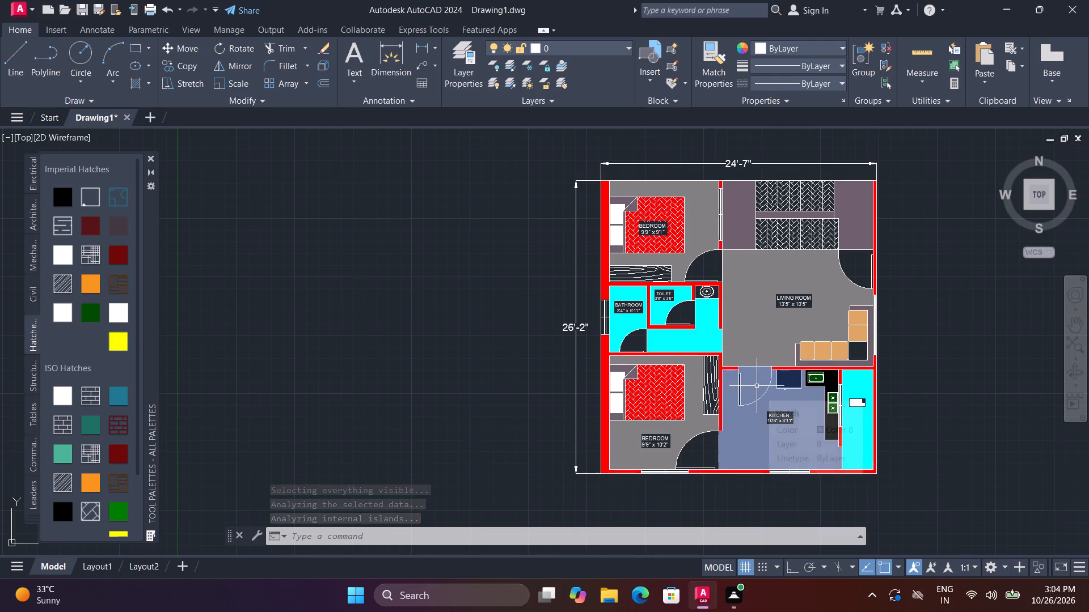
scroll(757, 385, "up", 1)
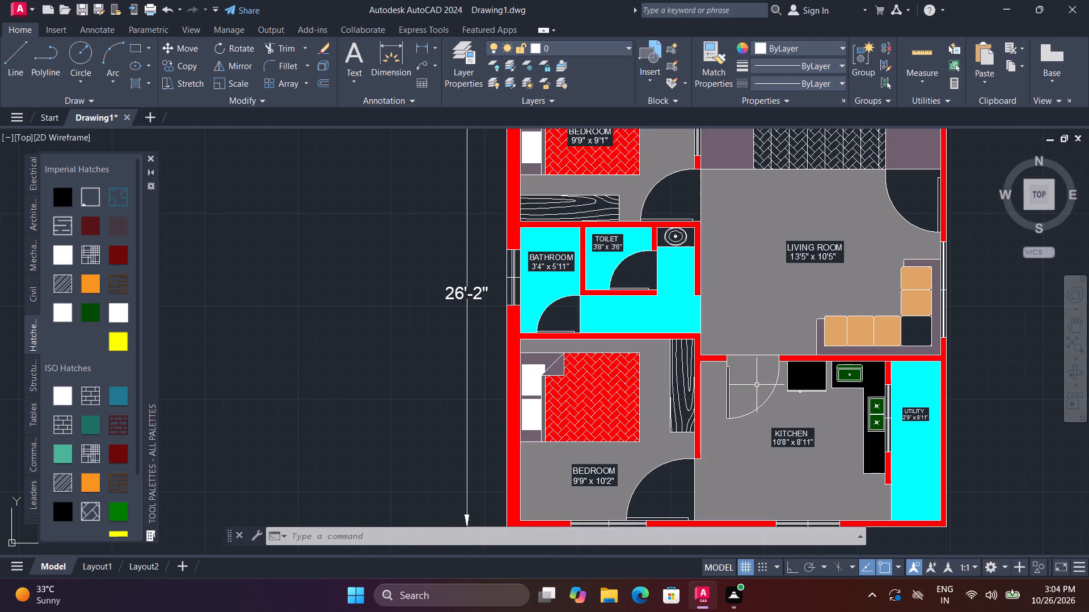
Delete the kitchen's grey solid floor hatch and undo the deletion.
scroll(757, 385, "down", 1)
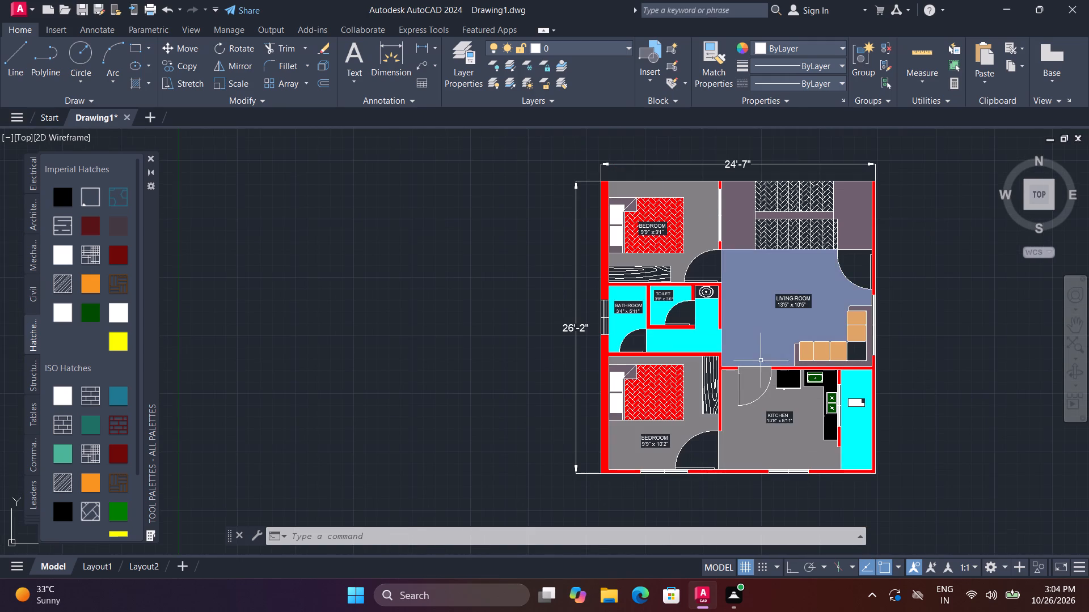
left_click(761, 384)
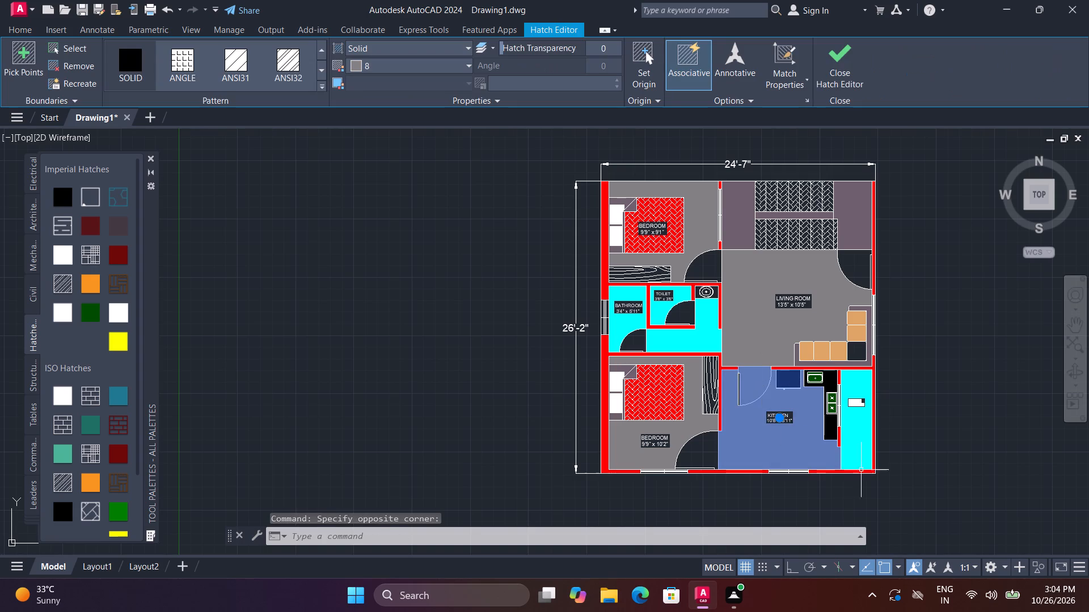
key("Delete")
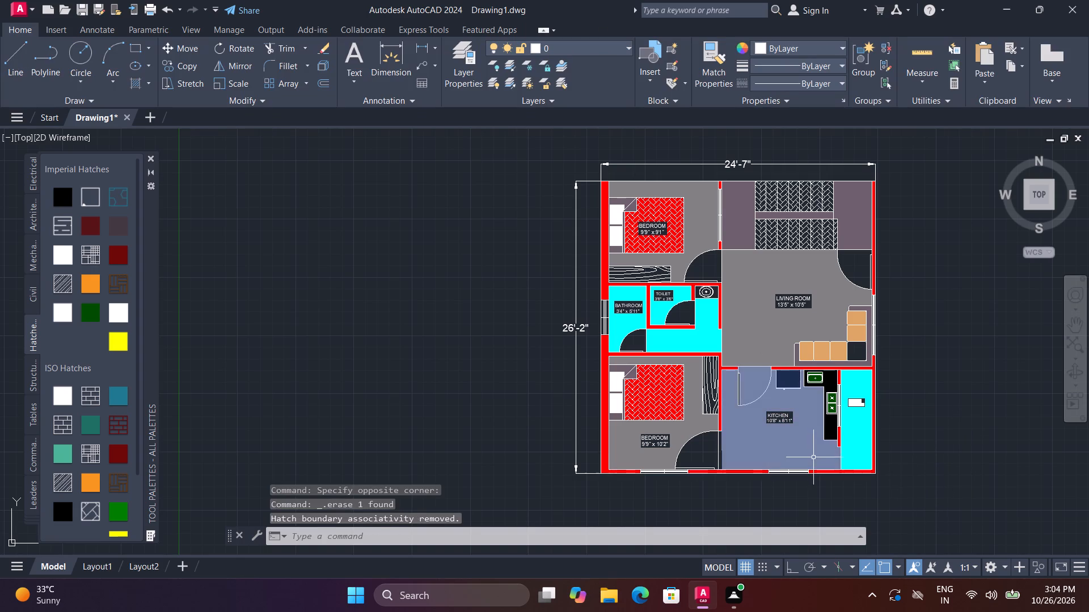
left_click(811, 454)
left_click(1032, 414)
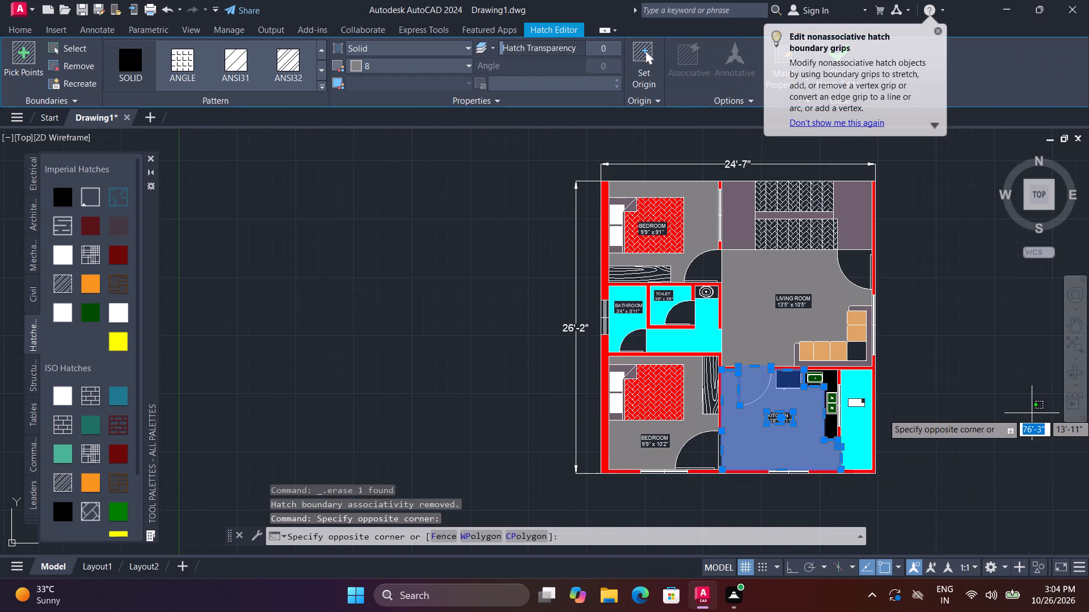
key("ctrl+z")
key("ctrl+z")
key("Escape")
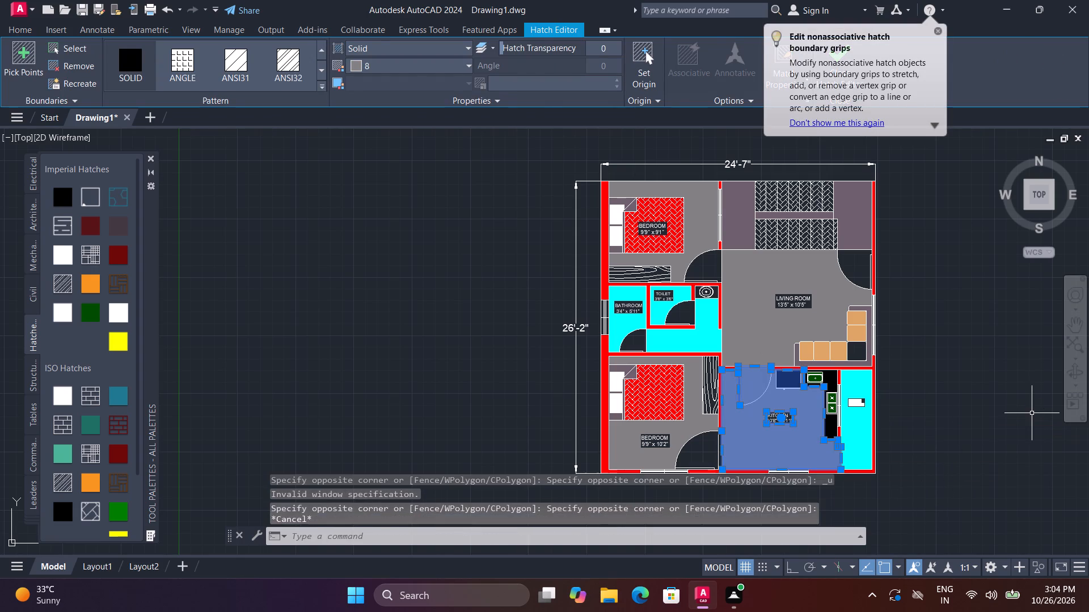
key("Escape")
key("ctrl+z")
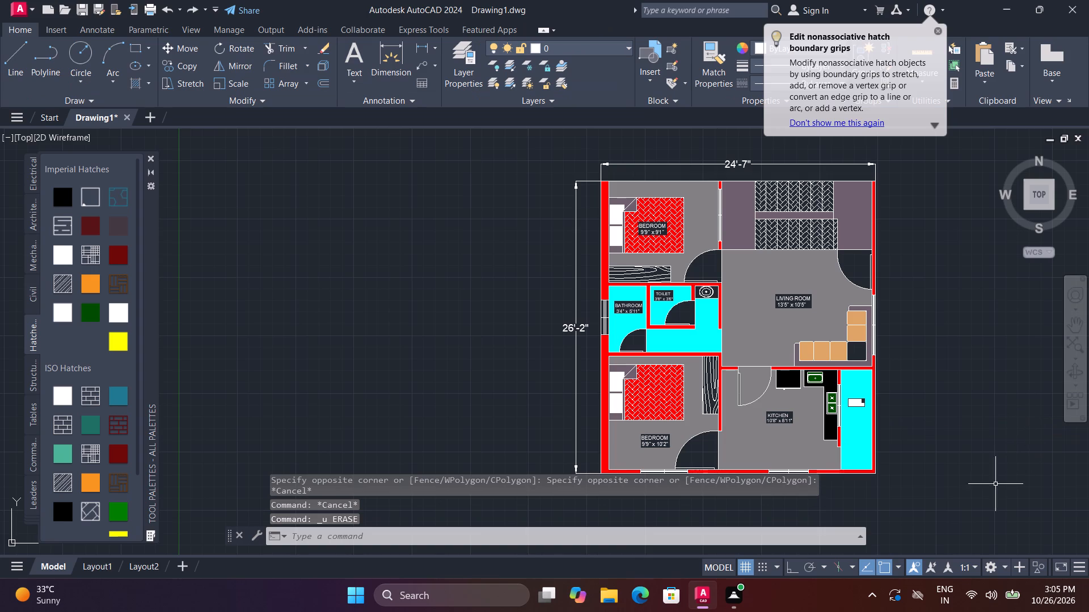
Scale up the UTILITY room label freehand from a base point at its middle, keeping it inside the utility room.
scroll(864, 411, "up", 2)
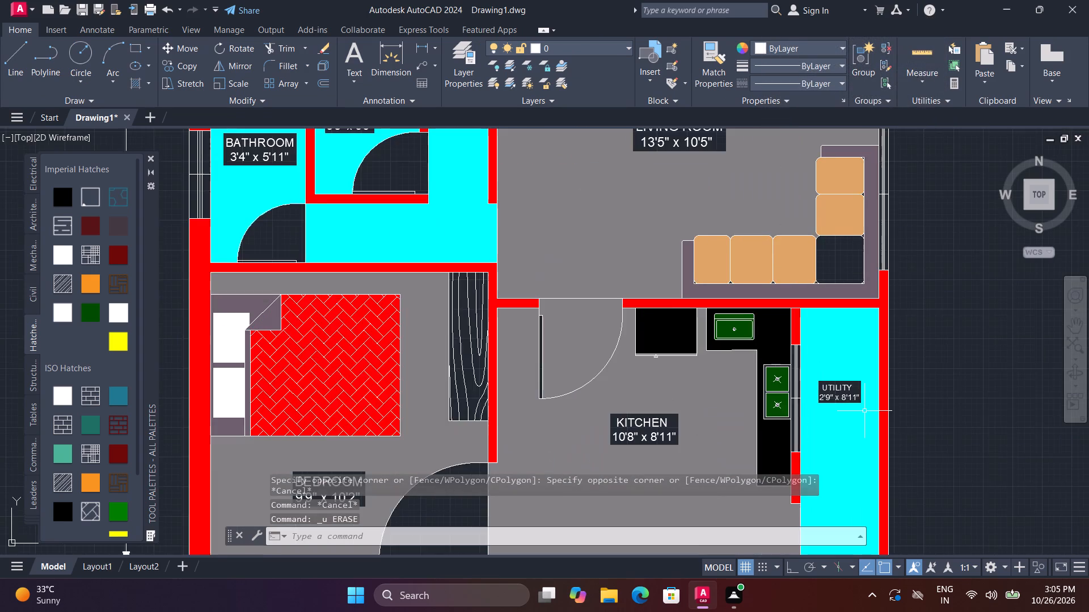
scroll(864, 411, "up", 1)
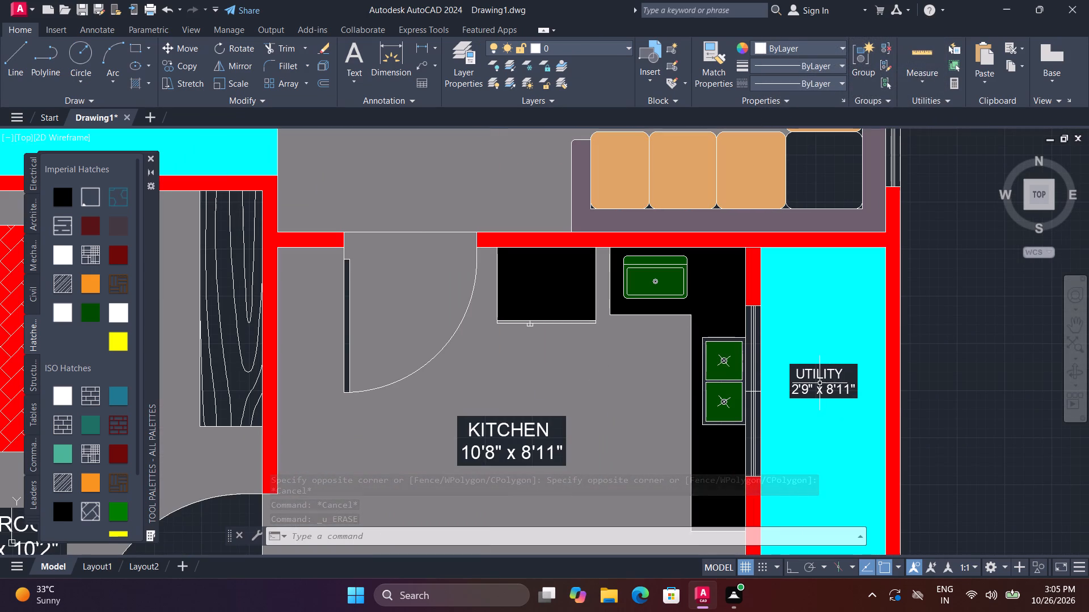
left_click(820, 382)
left_click(820, 377)
key("s")
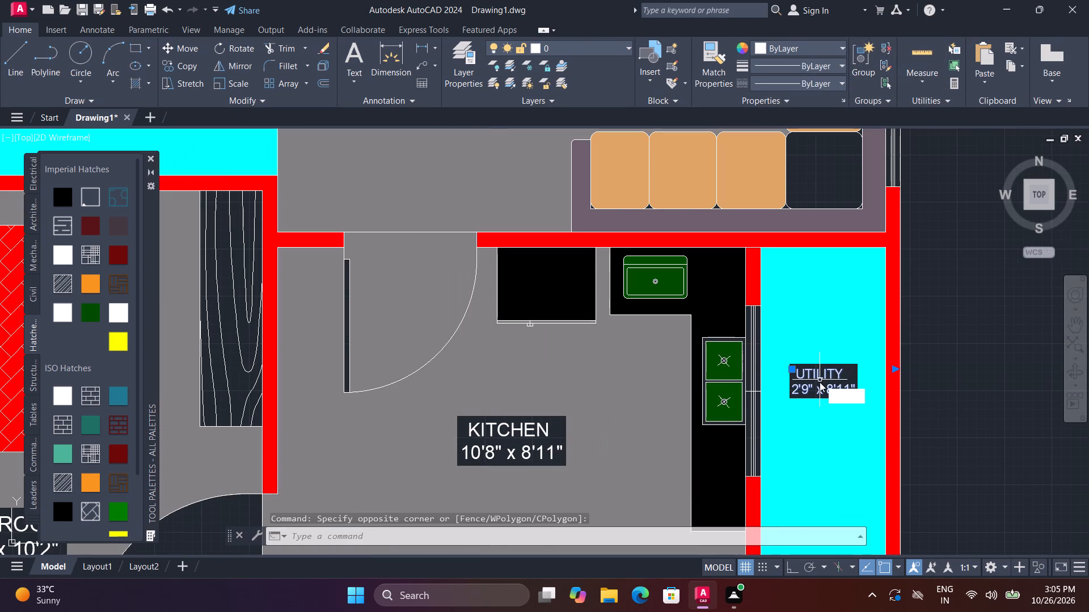
type("C")
key("space")
left_click(820, 382)
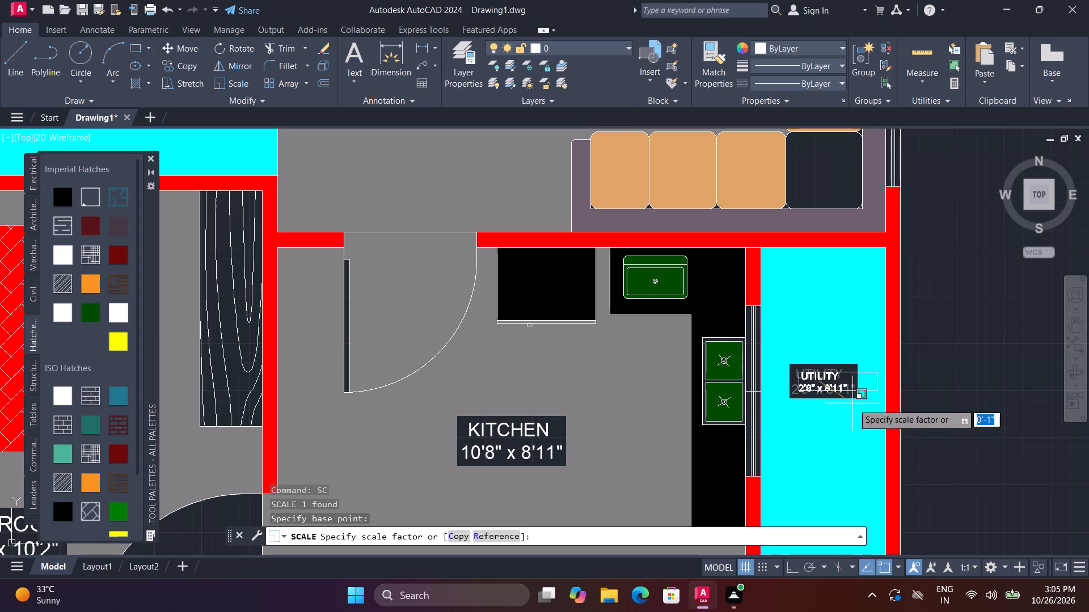
left_click(876, 418)
Close the tool palettes with the hatch samples.
scroll(875, 418, "down", 1)
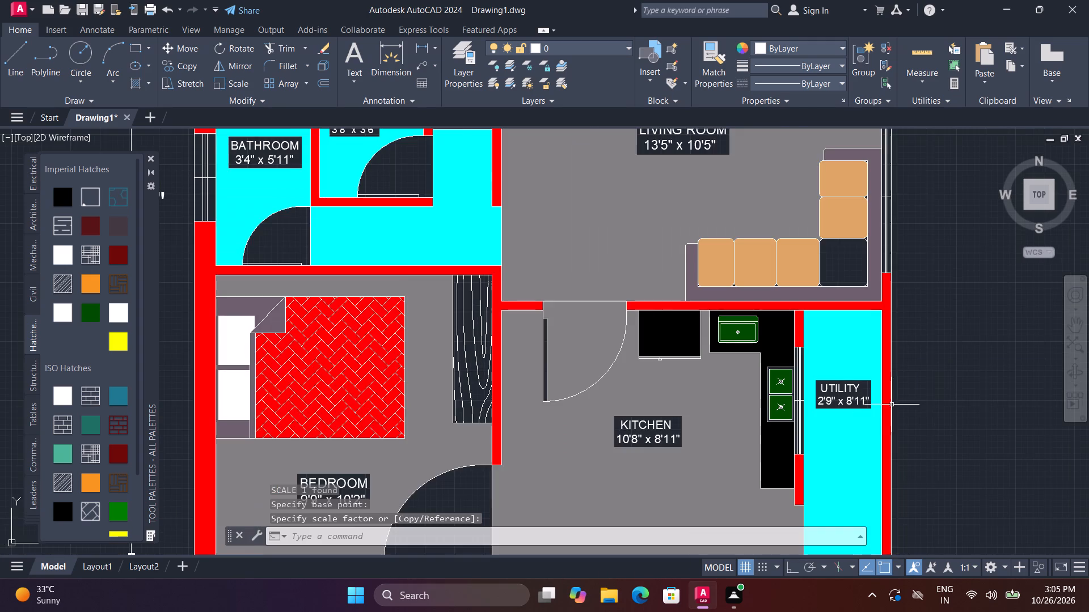
scroll(898, 400, "down", 1)
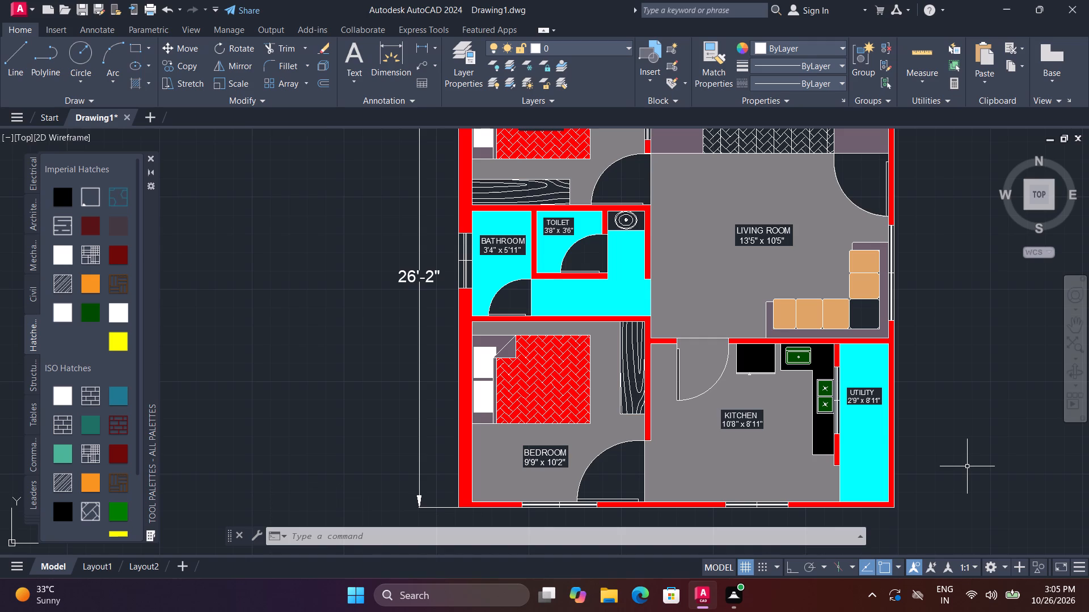
middle_click_drag(966, 309, 992, 452)
middle_click(992, 452)
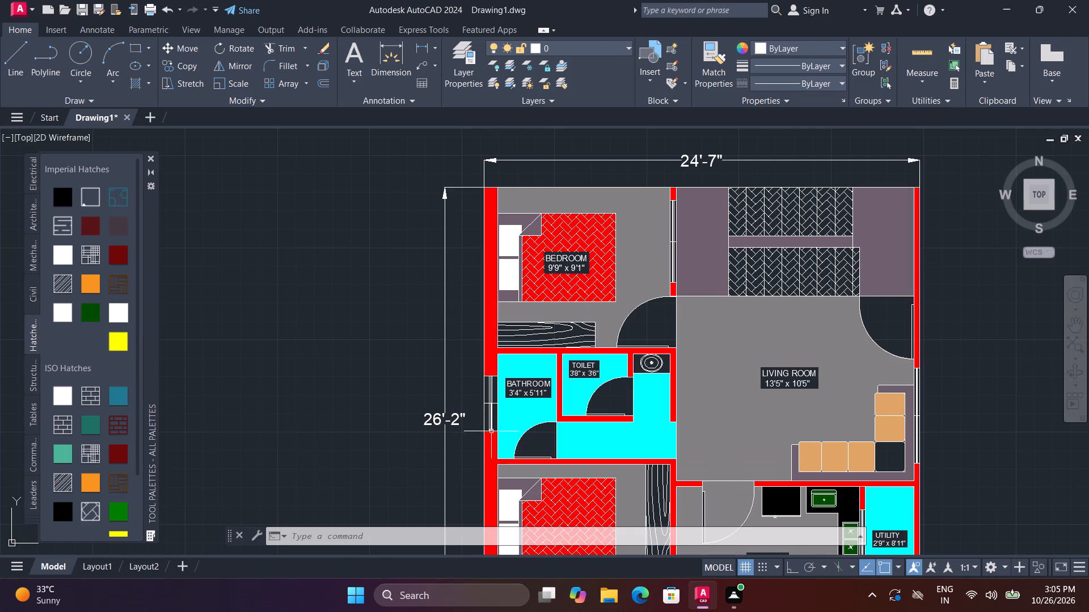
scroll(436, 369, "down", 2)
middle_click_drag(405, 440, 390, 391)
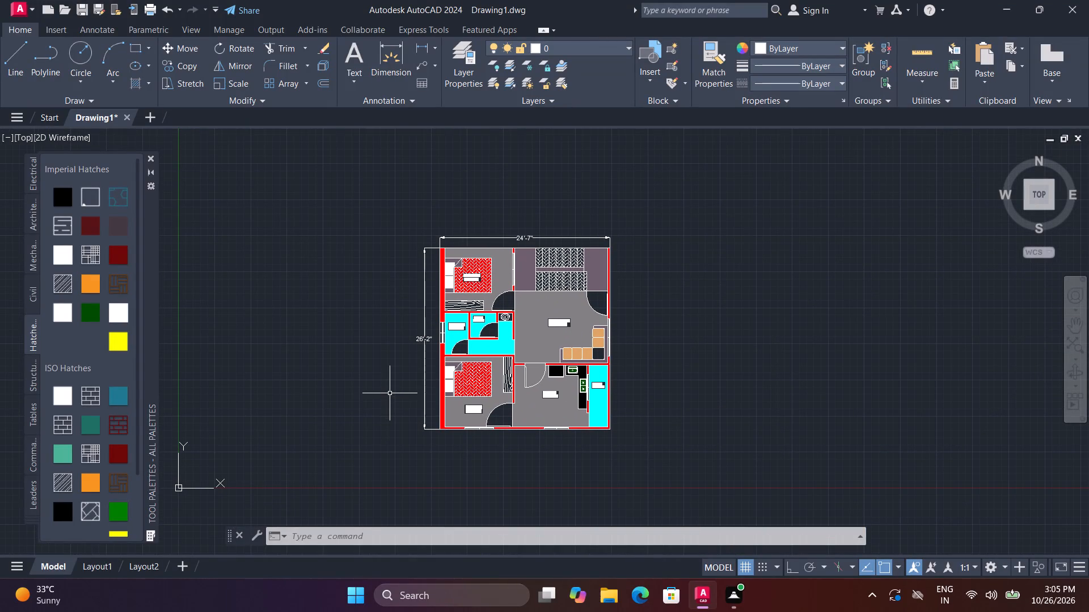
left_click(149, 159)
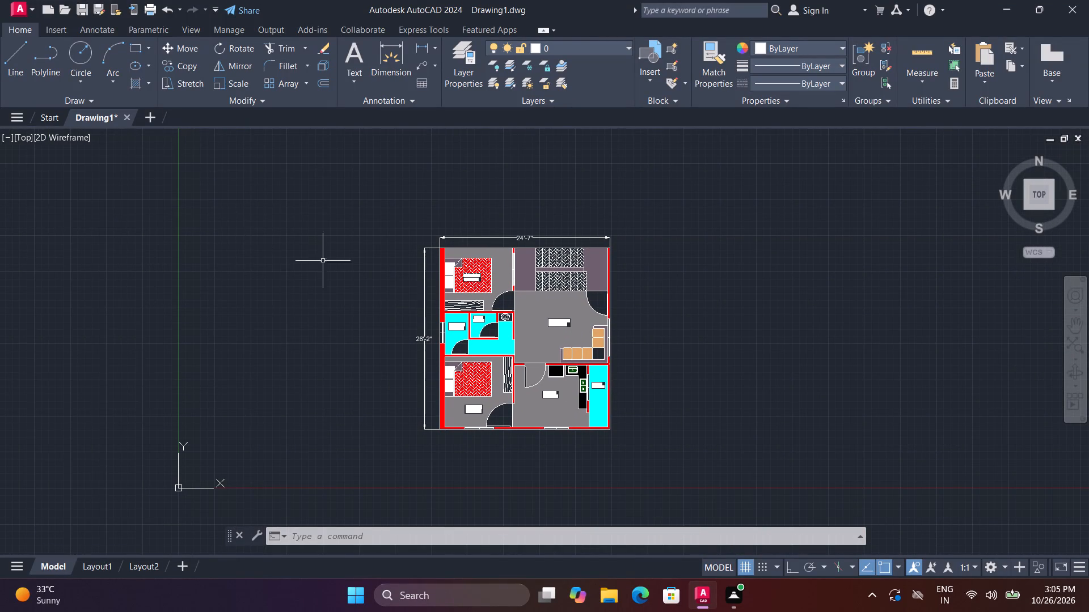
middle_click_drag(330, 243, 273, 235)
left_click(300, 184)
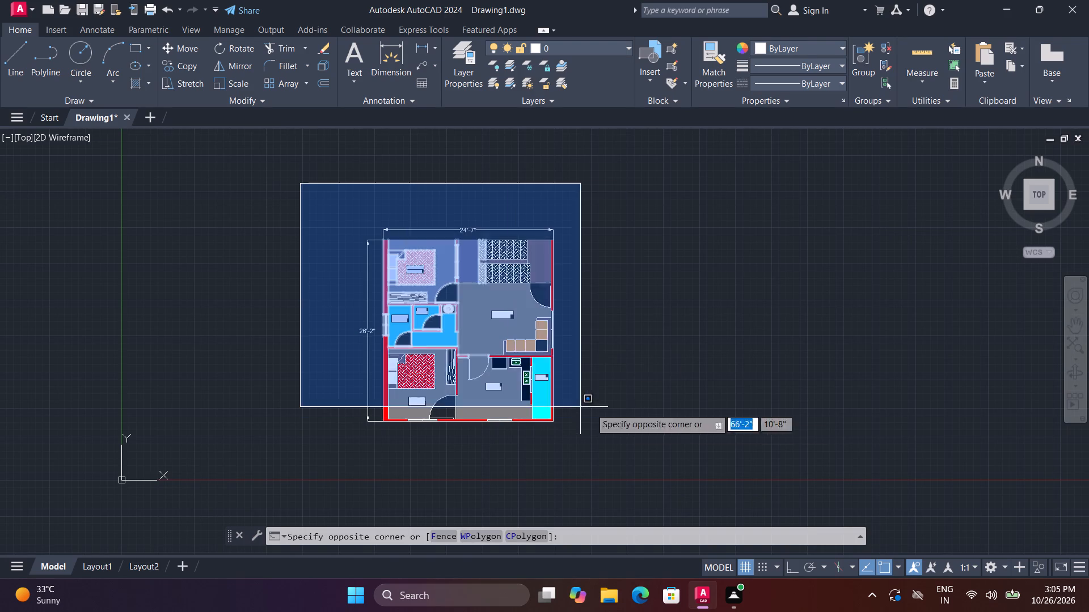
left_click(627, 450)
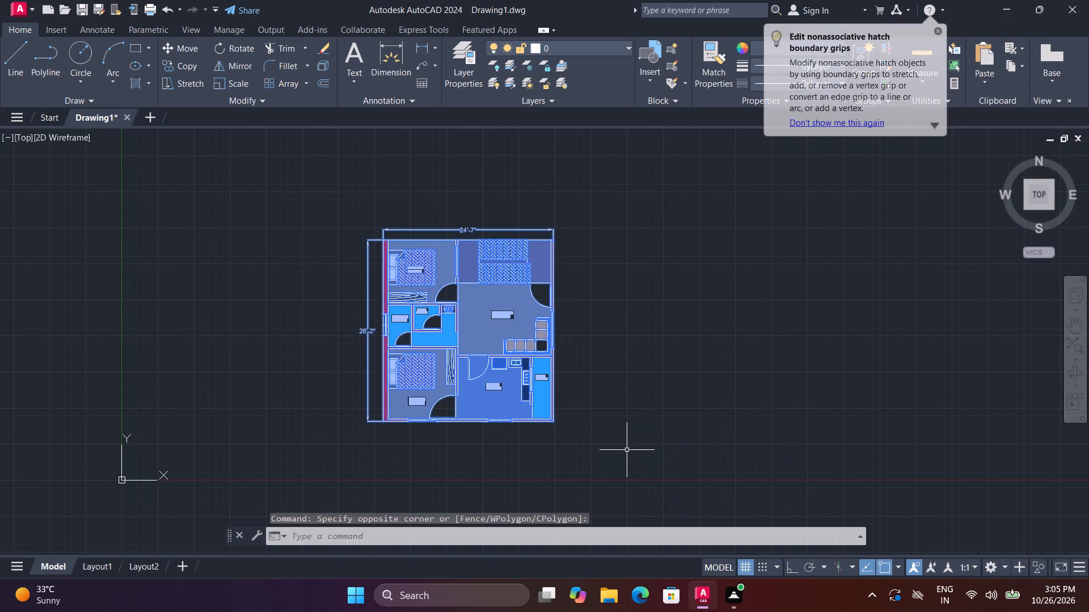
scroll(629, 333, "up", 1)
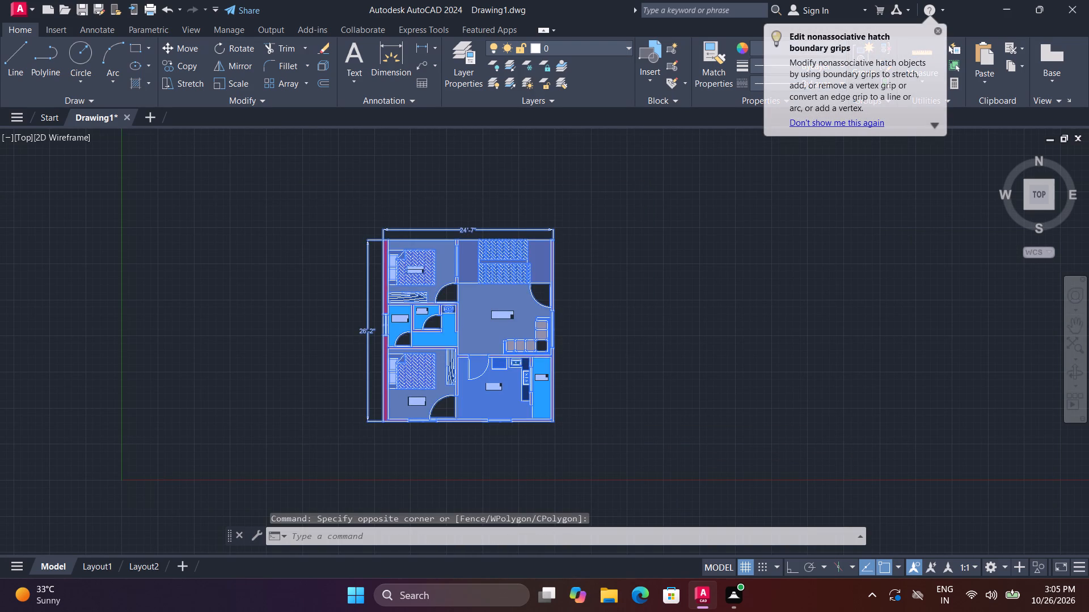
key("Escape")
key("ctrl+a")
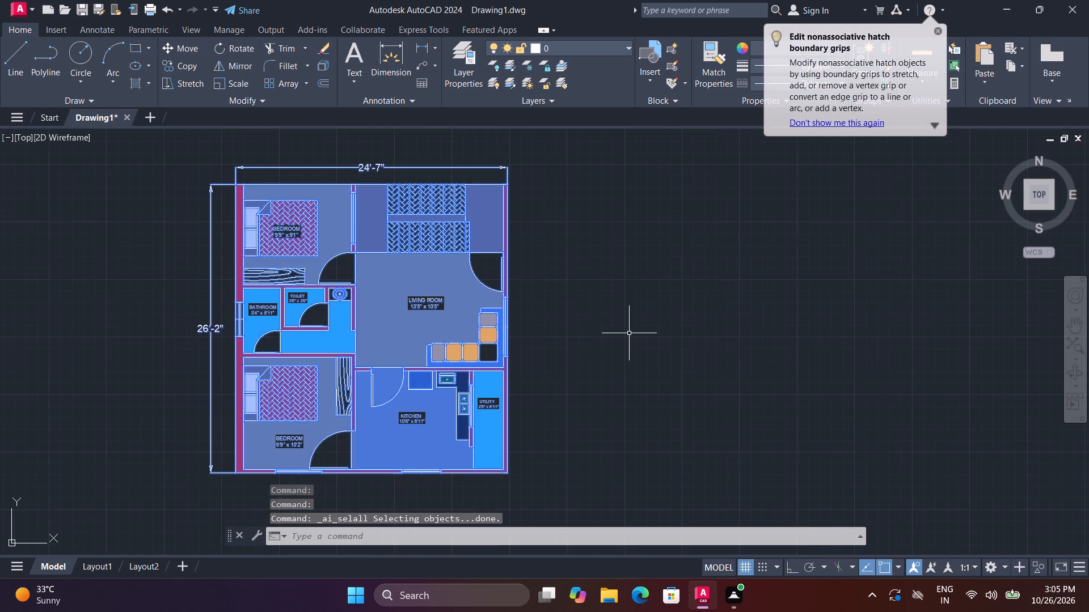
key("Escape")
Run the LOGFILEOFF command to turn off log file recording.
type("LOG")
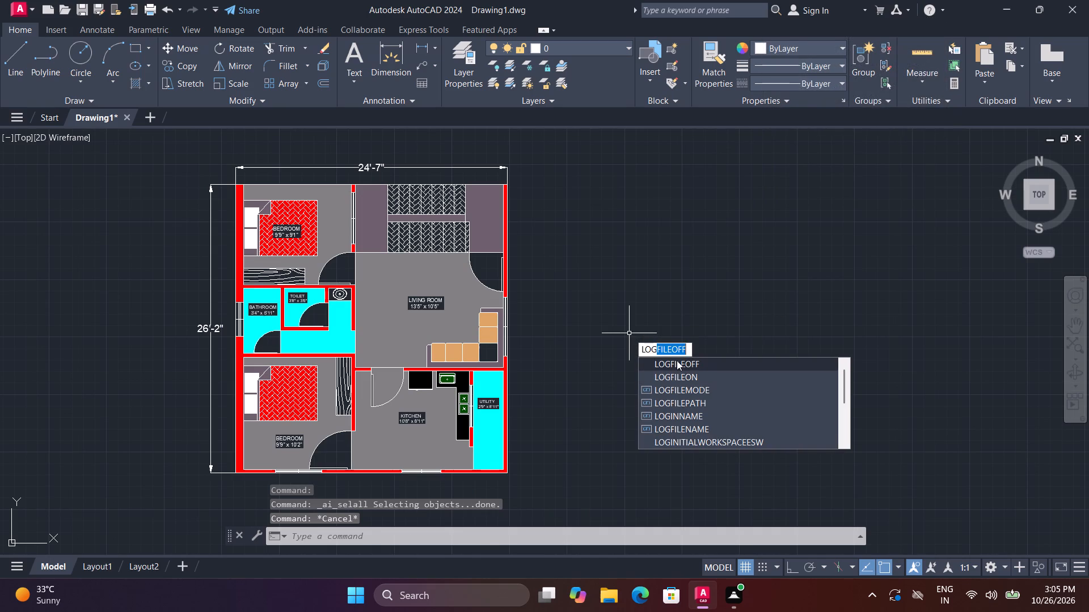
left_click(677, 359)
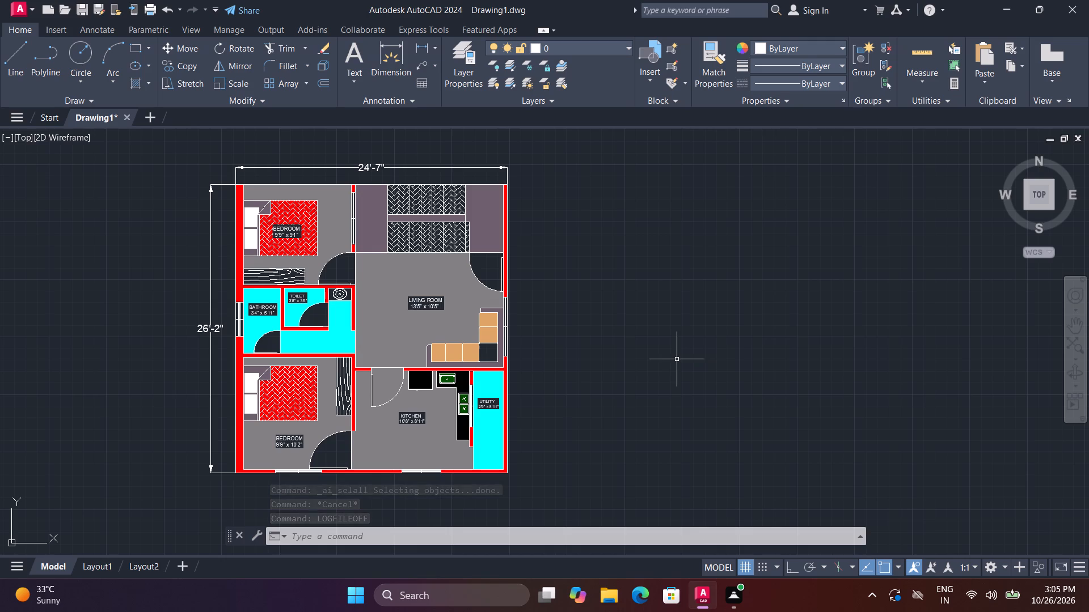
Save the drawing to the Desktop under the file name Drawing35.
key("ctrl+s")
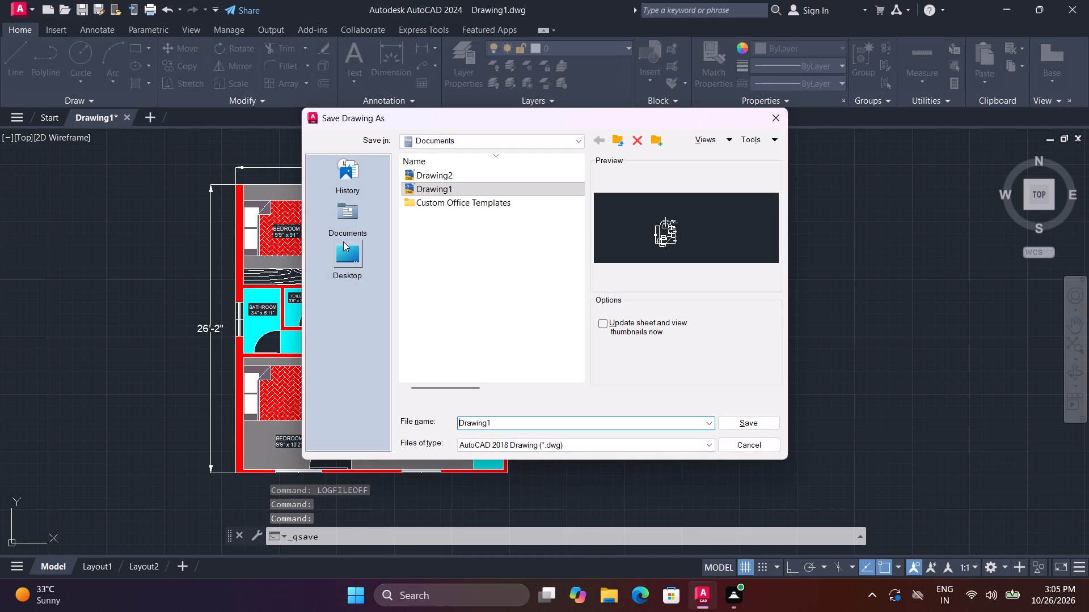
left_click(345, 241)
left_click(507, 423)
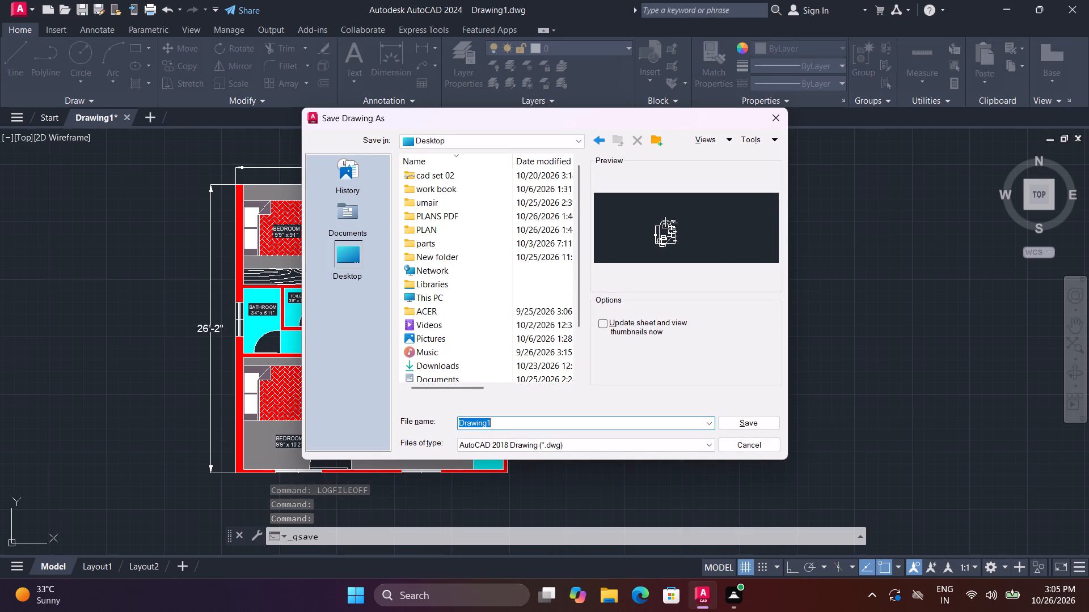
left_click(507, 423)
left_click(507, 423)
key("BackSpace")
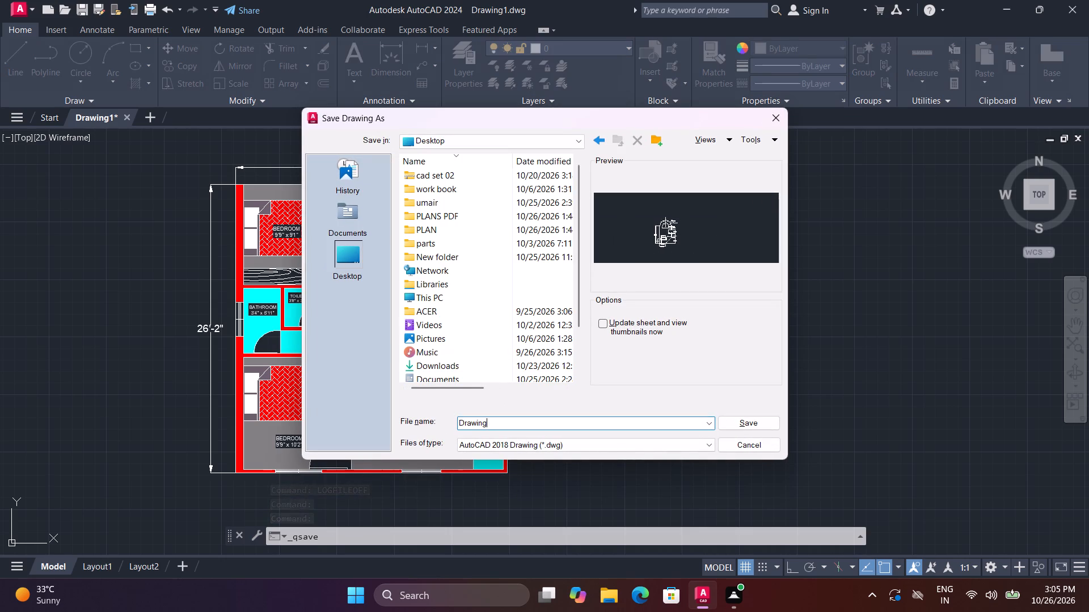
type("35")
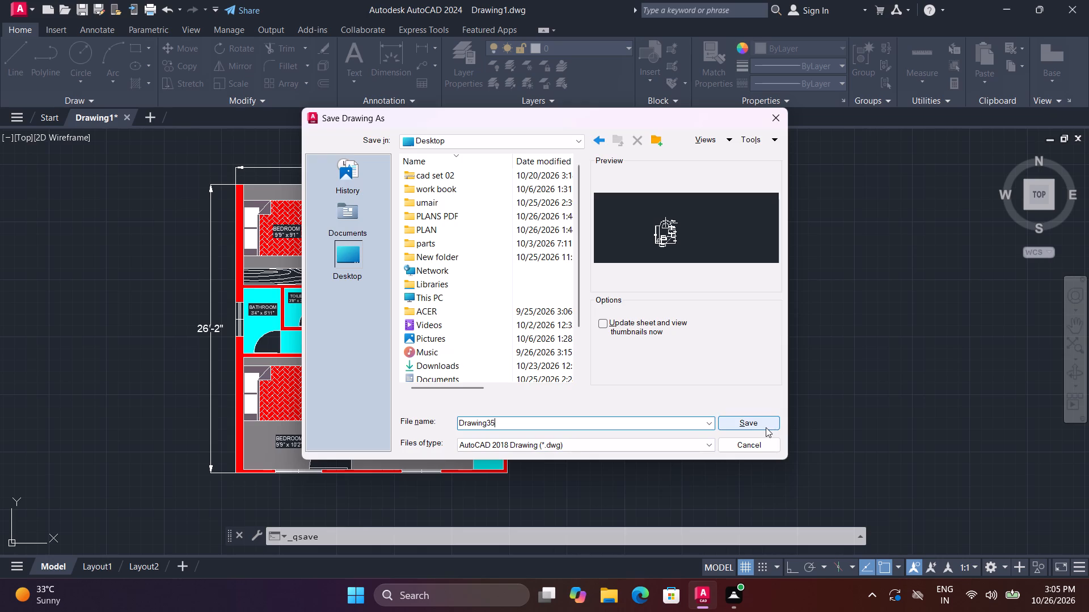
left_click(766, 427)
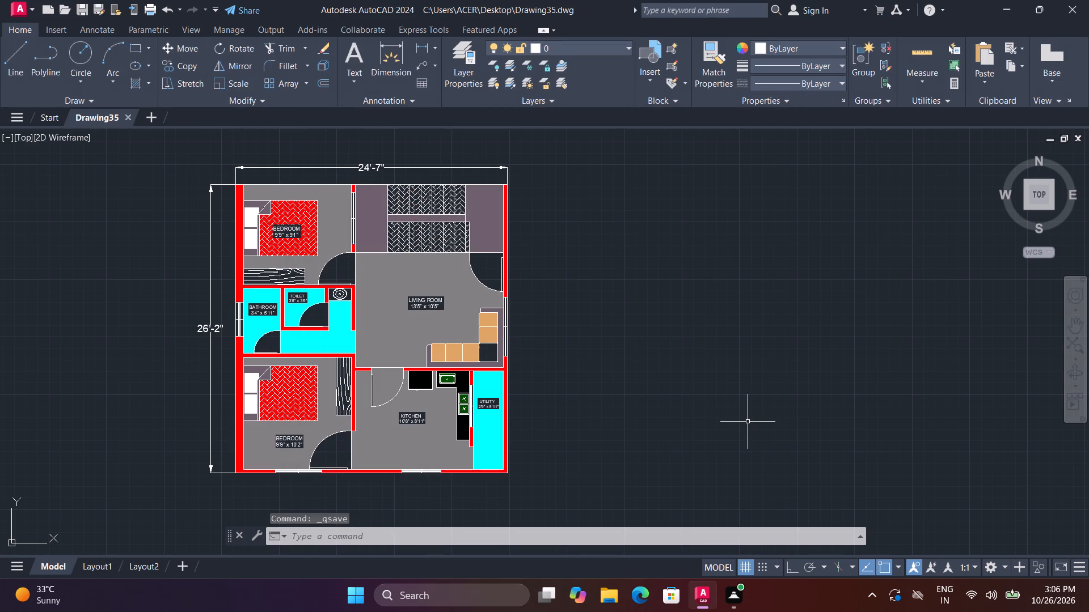
Plot a window around the whole dimensioned plan with the previous plot's page setup, saving Drawing35-Model.pdf to the Desktop.
key("ctrl+p")
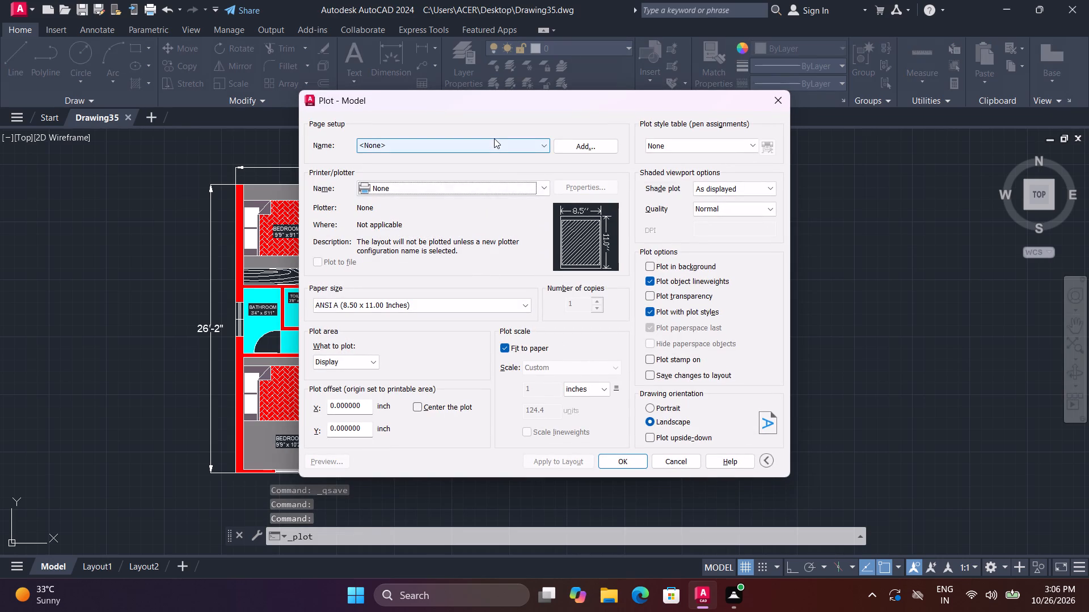
left_click(494, 138)
left_click(489, 166)
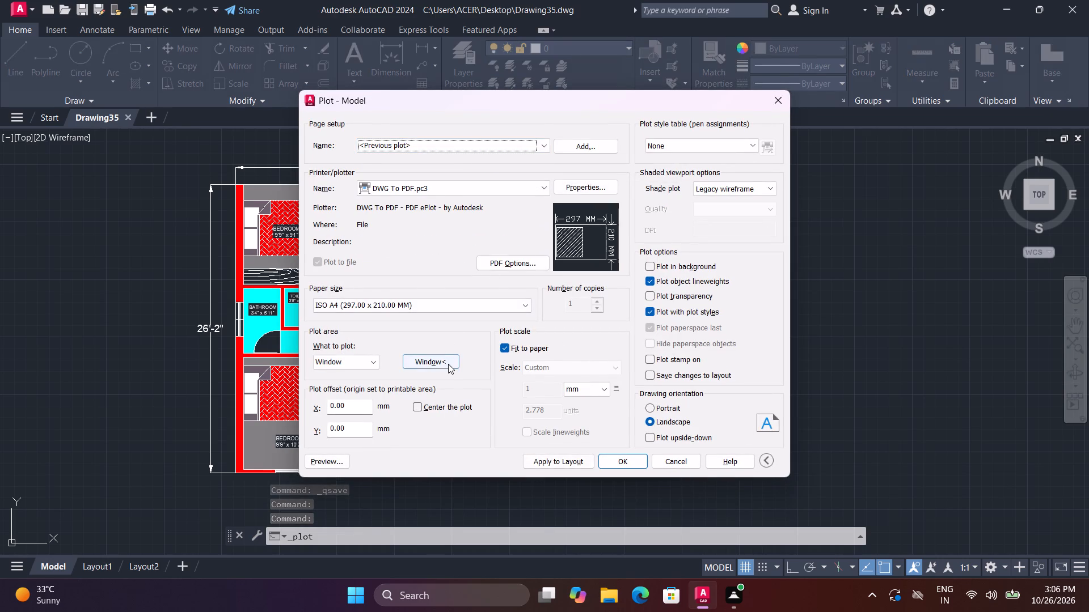
left_click(448, 364)
left_click(178, 148)
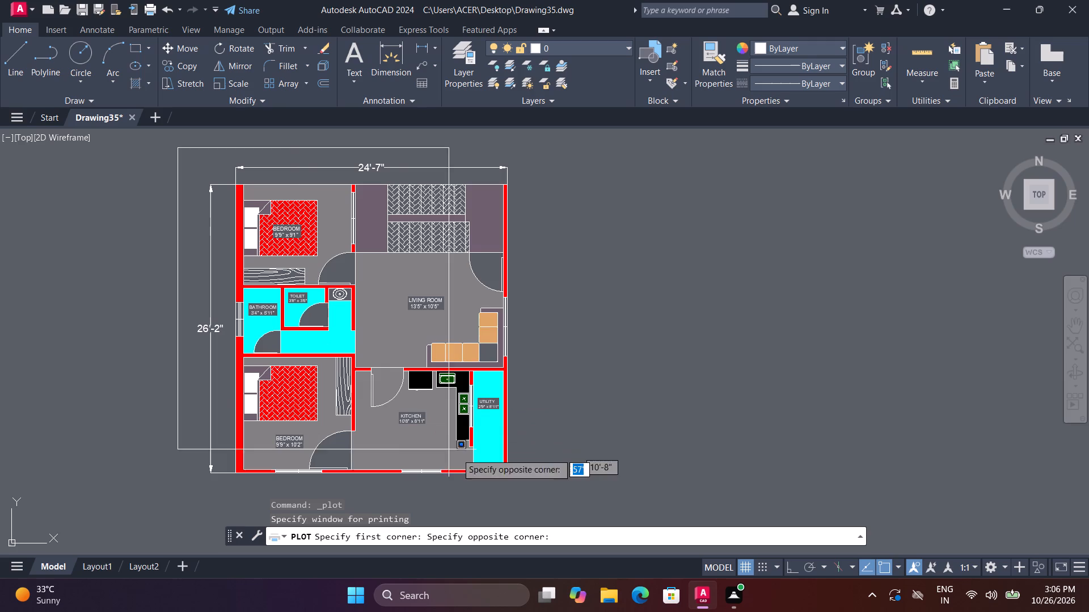
left_click(527, 492)
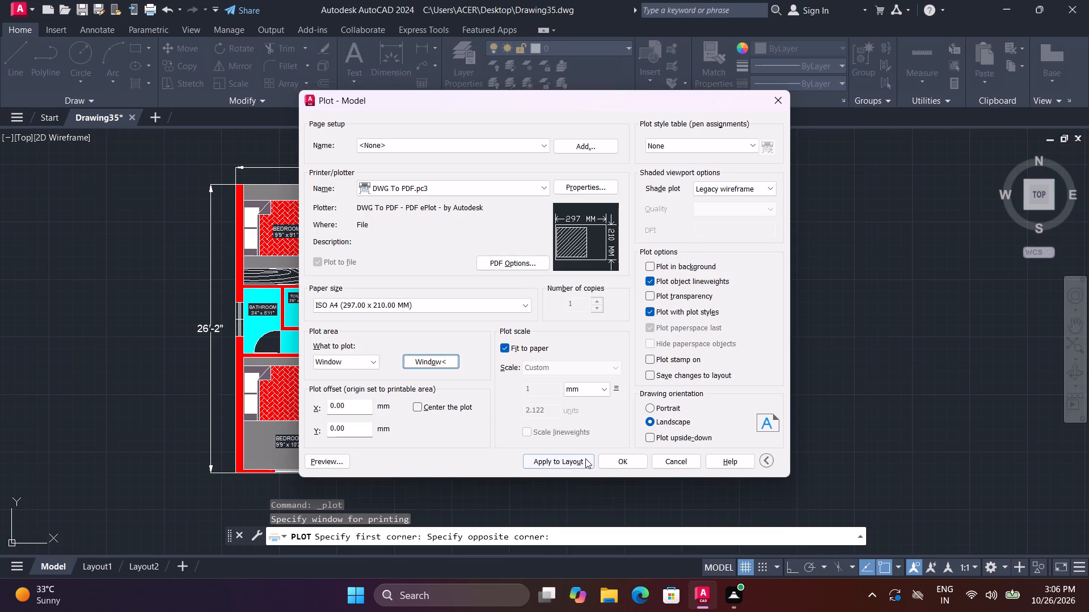
left_click(619, 462)
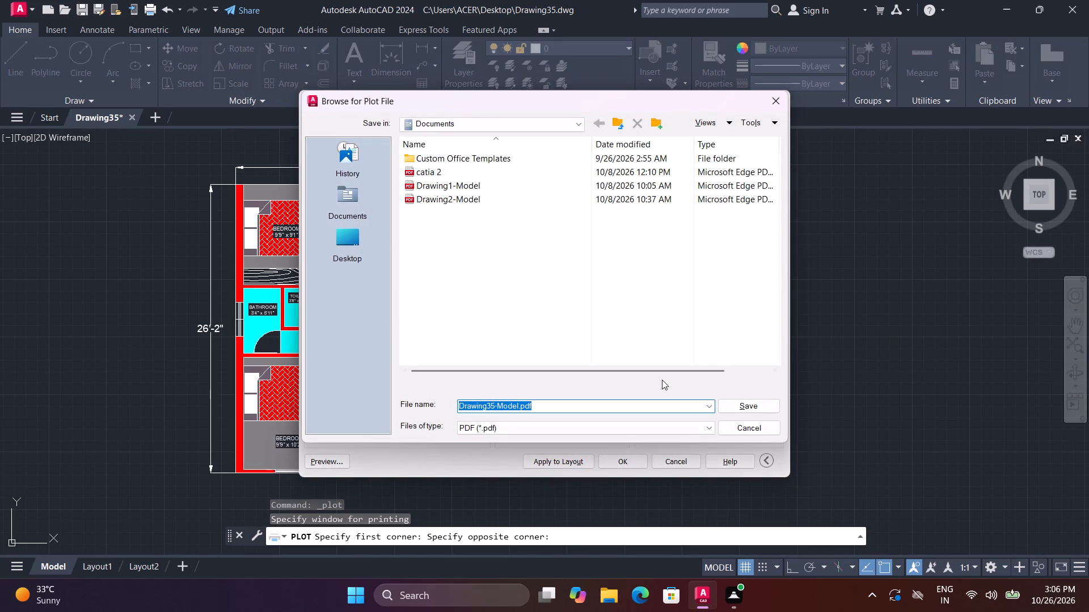
left_click(367, 236)
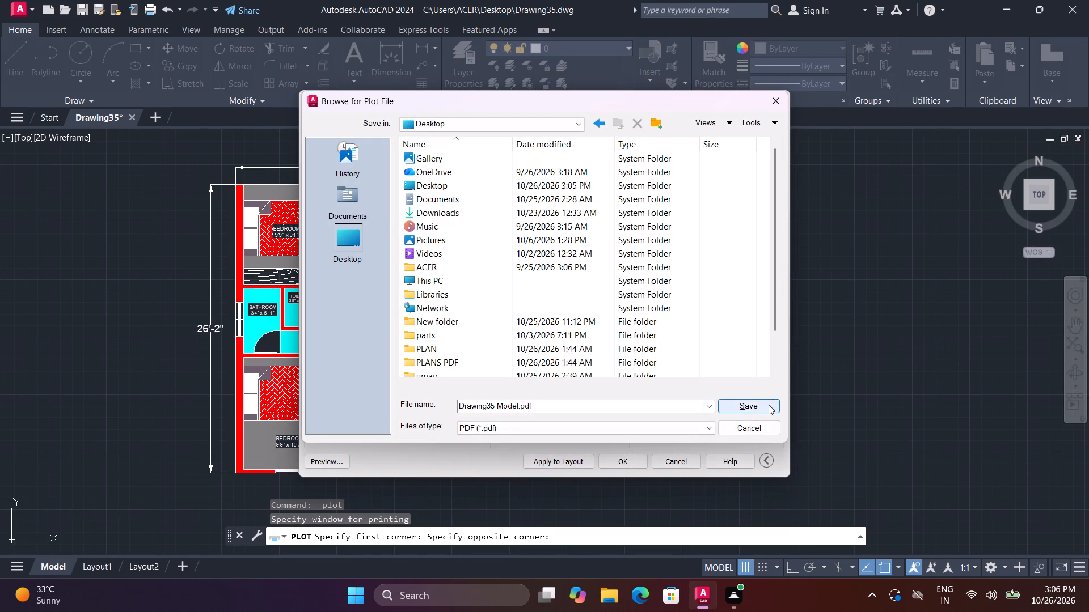
left_click(769, 405)
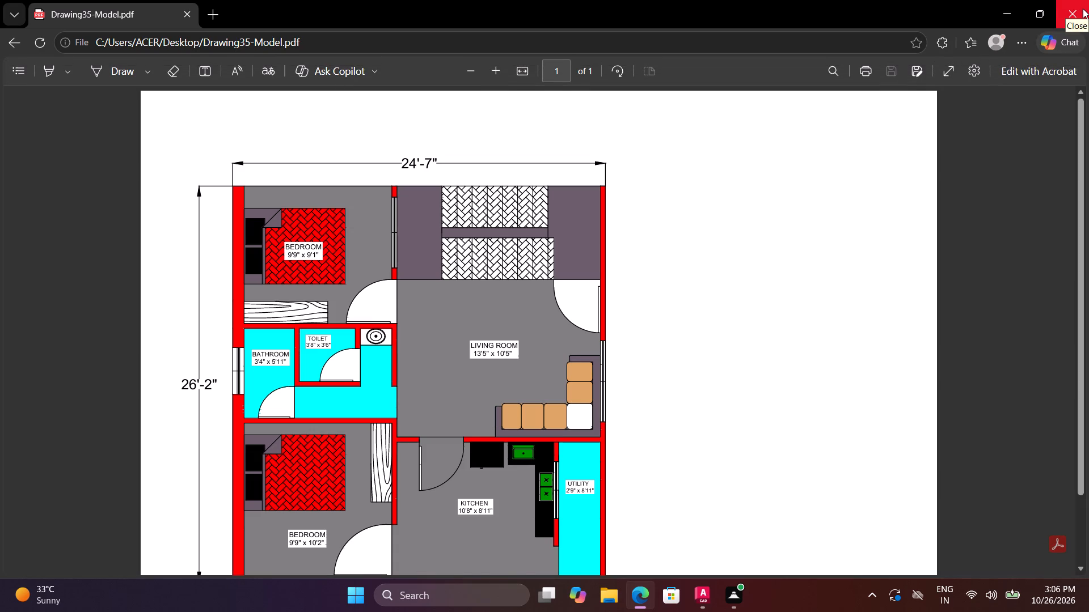
Check the plotted floor plan down to its lower edge in the PDF viewer and close the viewer.
scroll(884, 223, "down", 2)
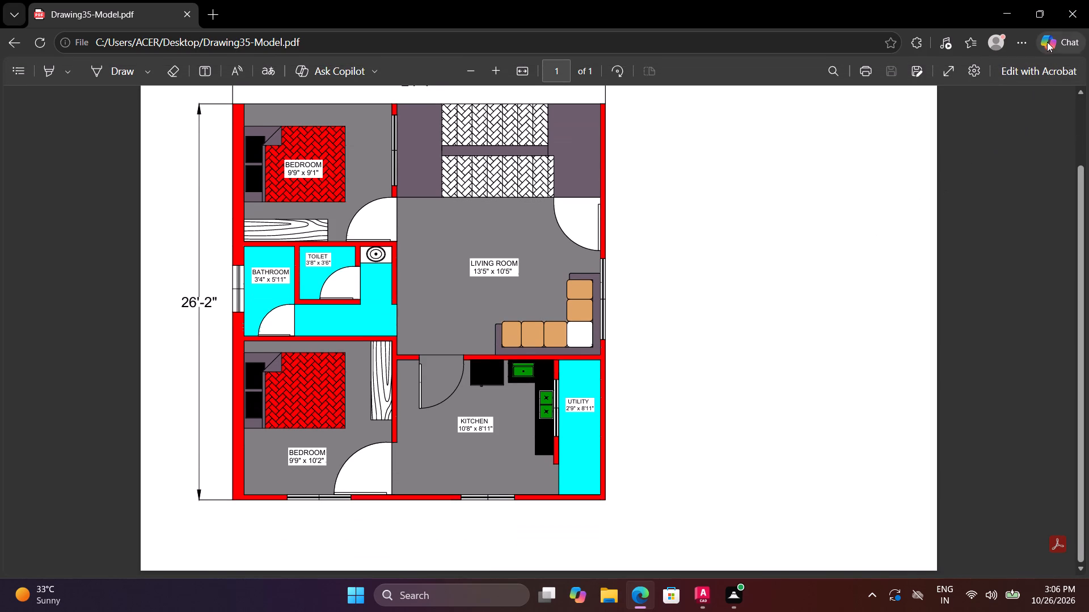
left_click(1075, 8)
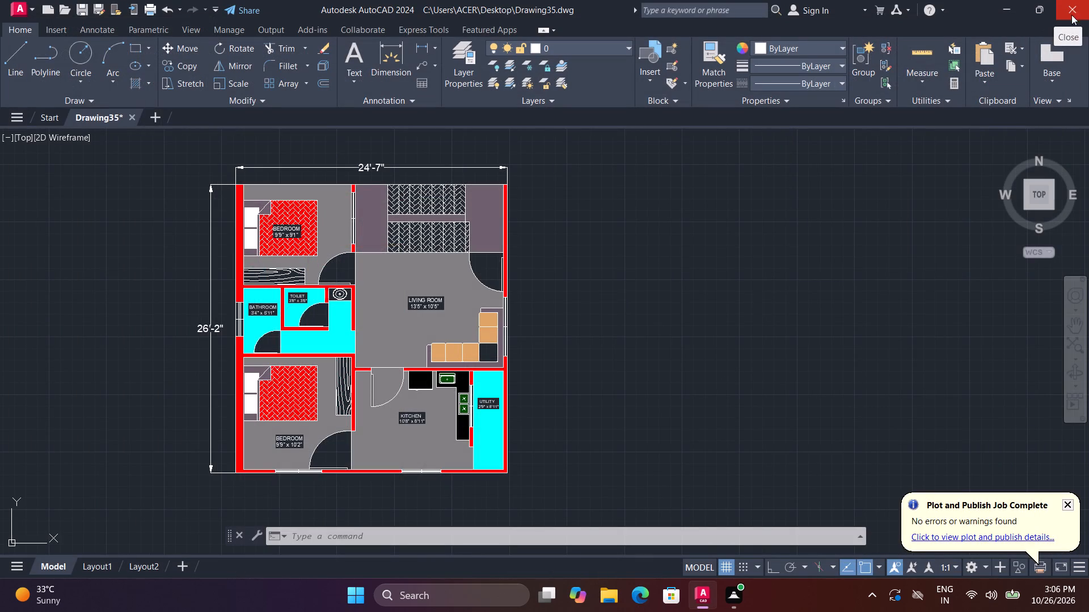
Back in AutoCAD, close the Drawing35 drawing and save its changes.
left_click(19, 4)
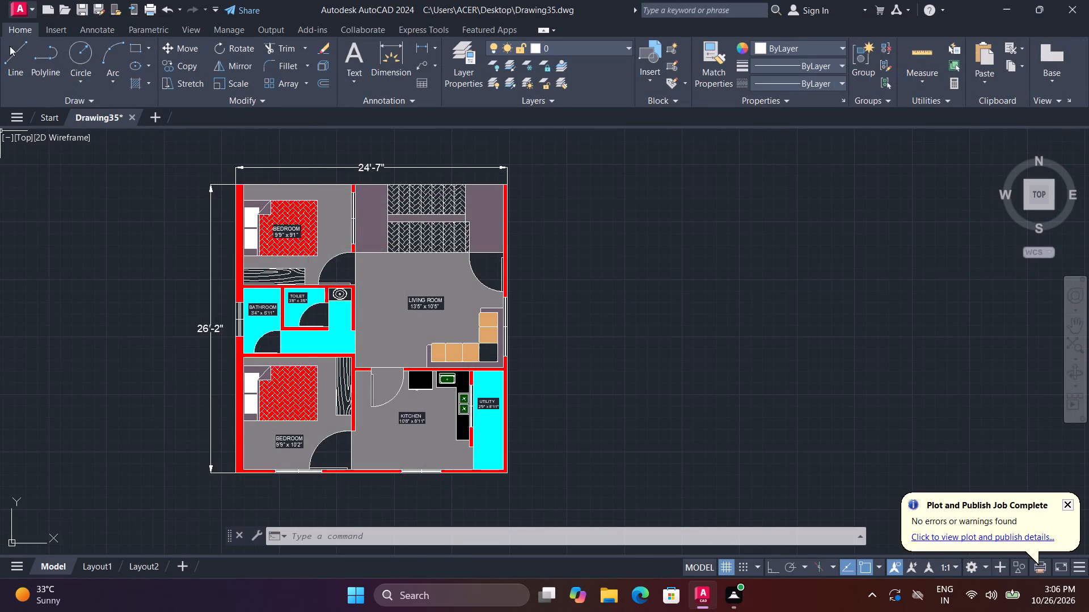
left_click(64, 386)
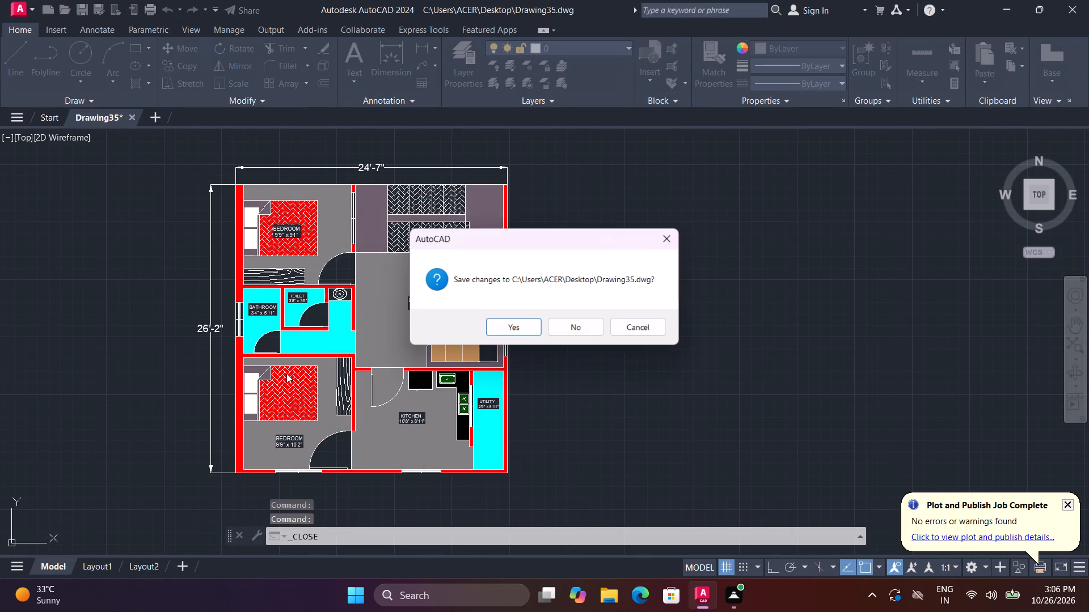
left_click(526, 329)
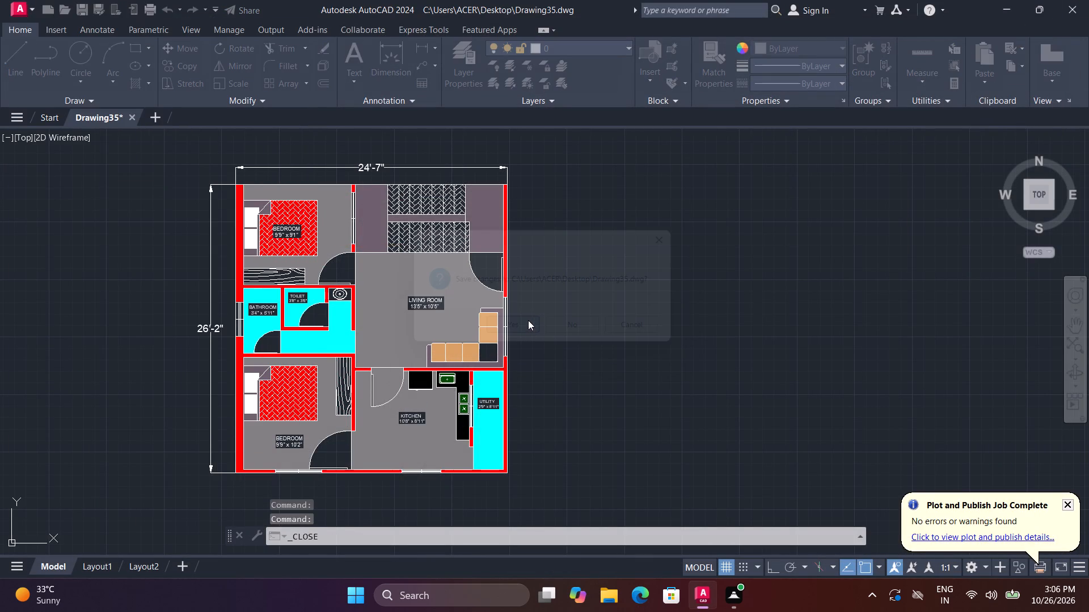